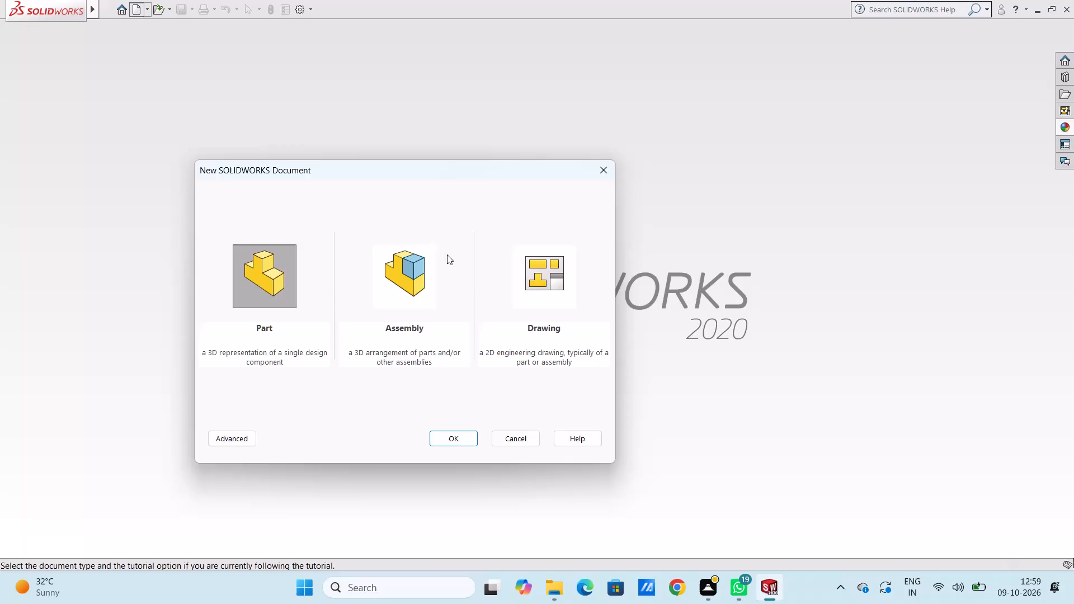
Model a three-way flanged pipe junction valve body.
Create a new Part document.
click(455, 434)
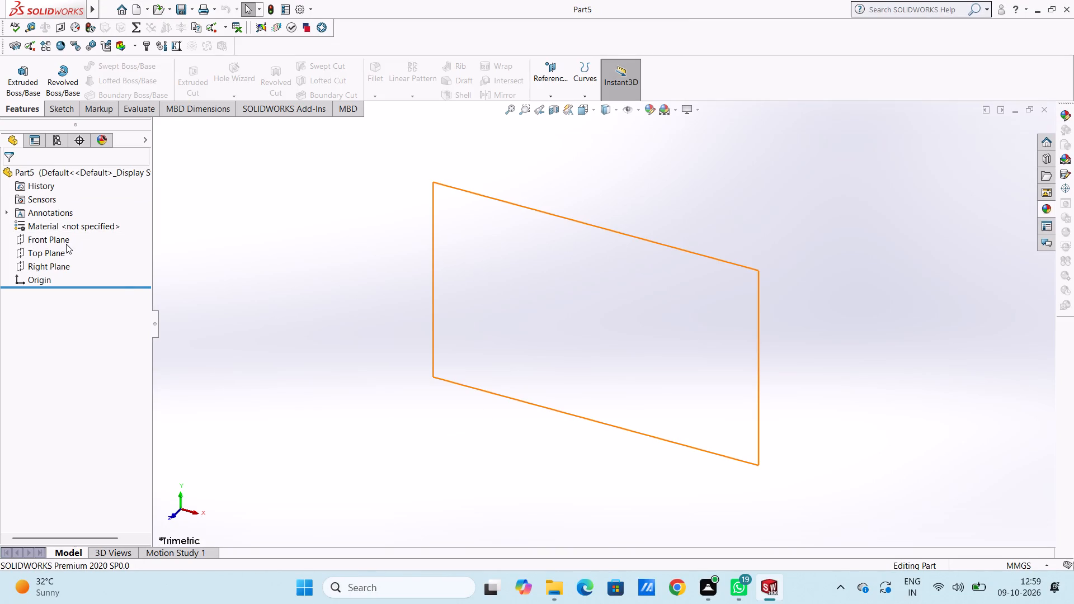
Open a new sketch on the Front Plane of the empty part.
click(66, 244)
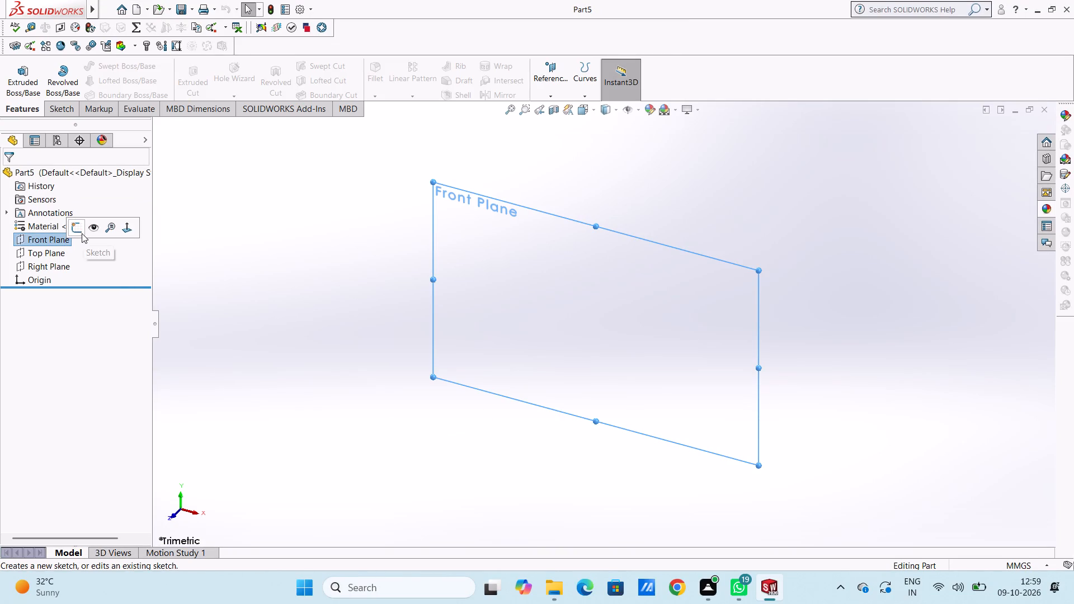
click(81, 233)
click(344, 320)
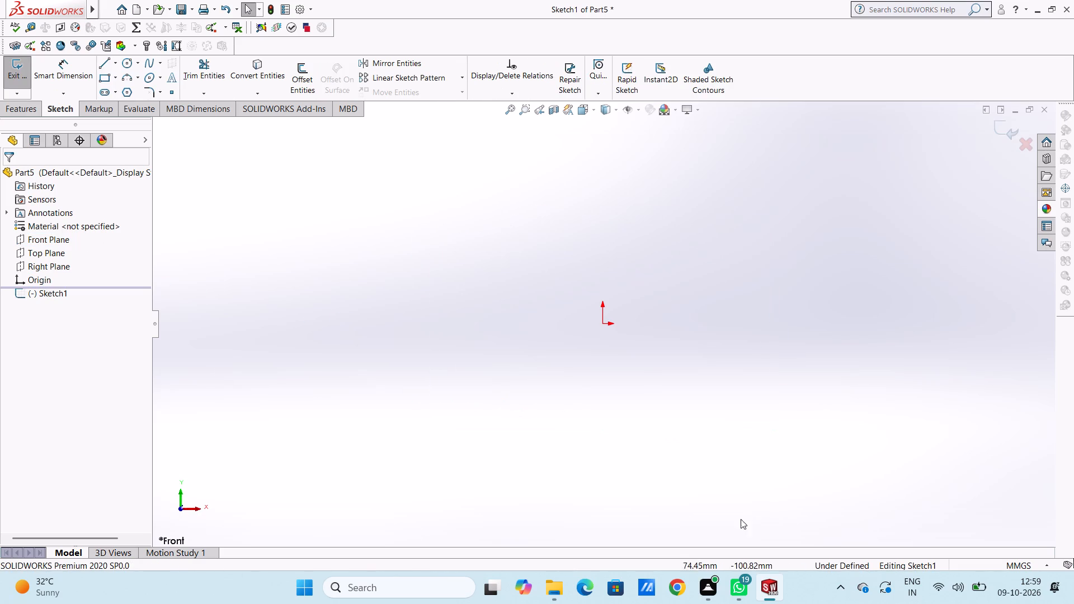
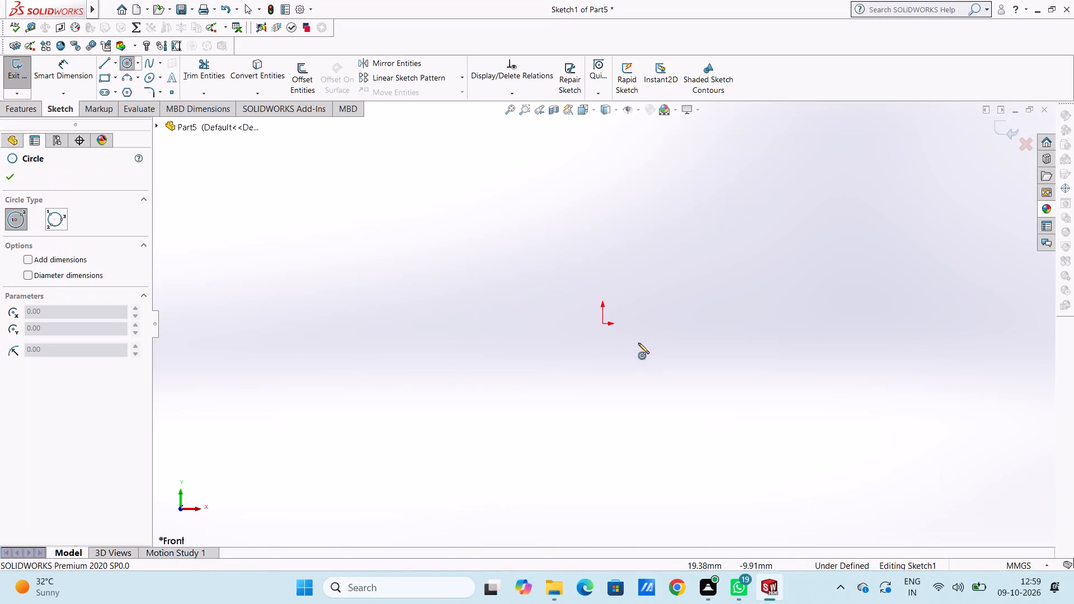
Sketch a circle centred on the origin with a radius of about 34 mm.
click(602, 323)
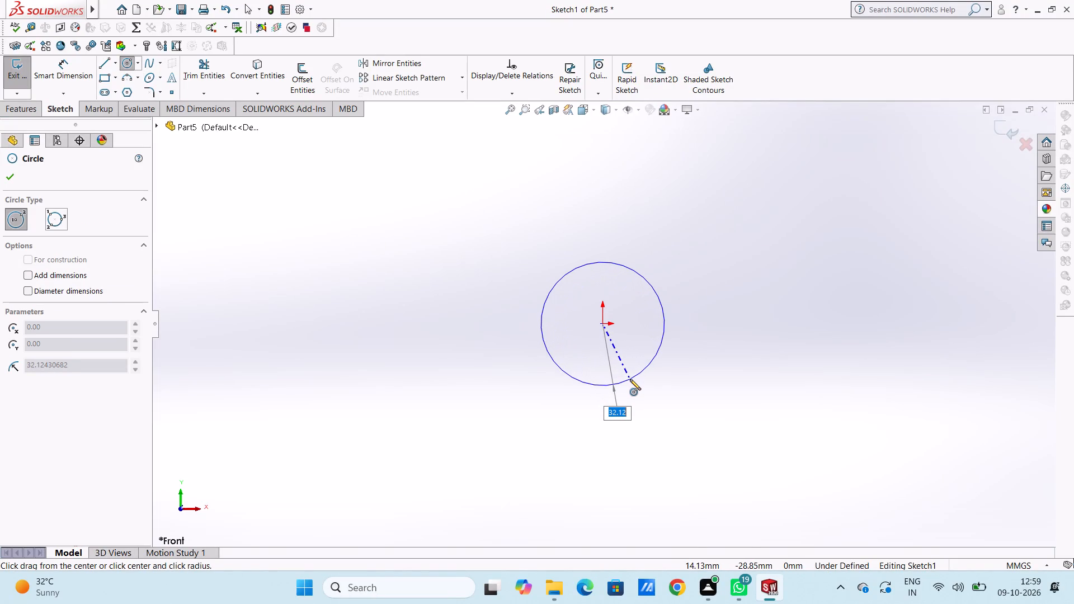
click(632, 382)
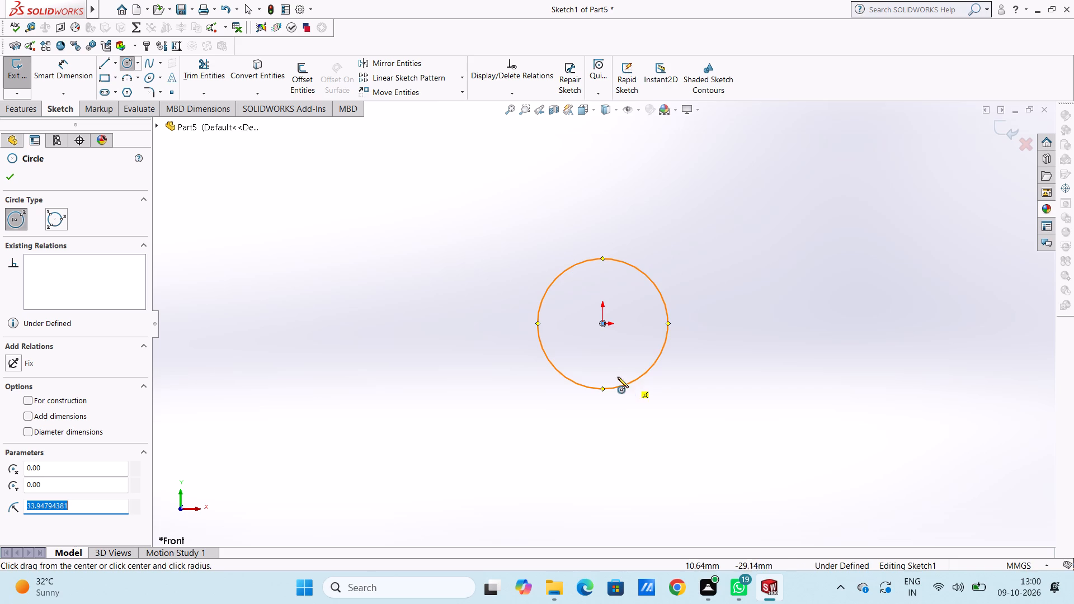
click(12, 175)
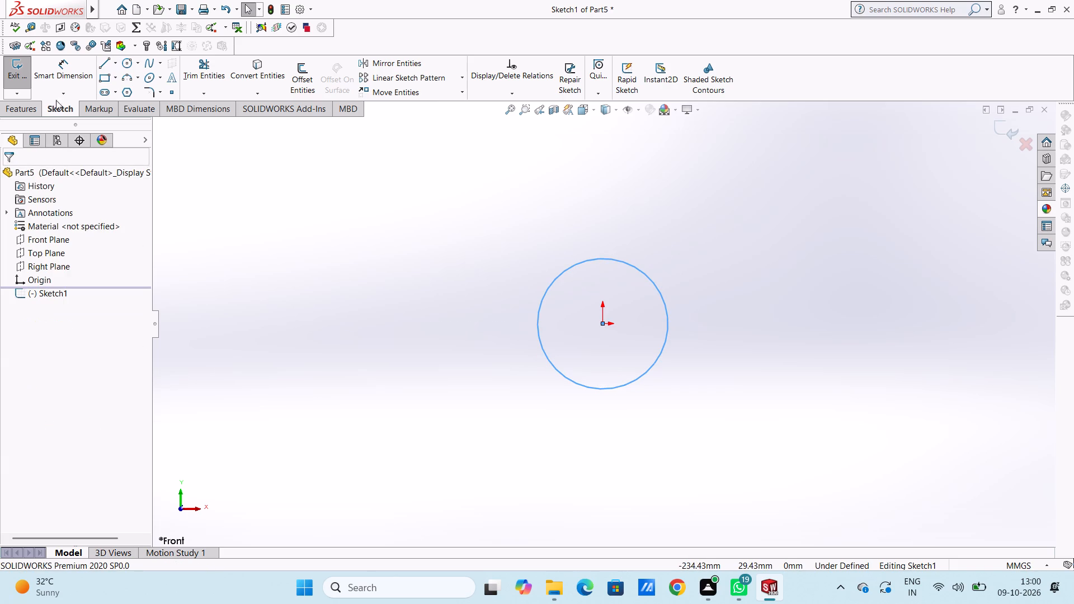
Add a diameter dimension to the circle and set it to 100 mm.
click(77, 65)
click(540, 341)
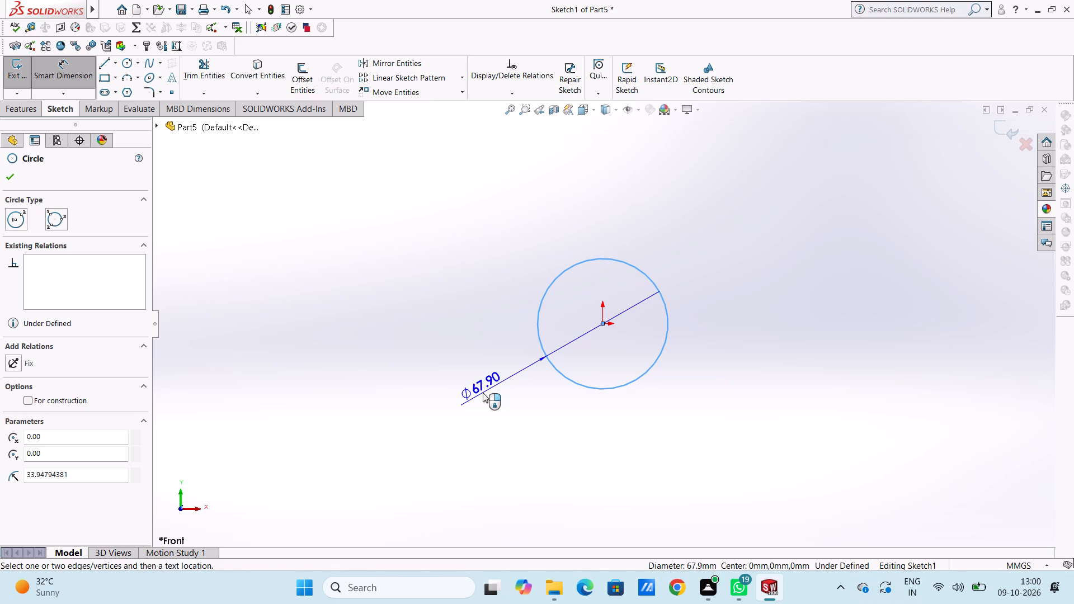
click(469, 402)
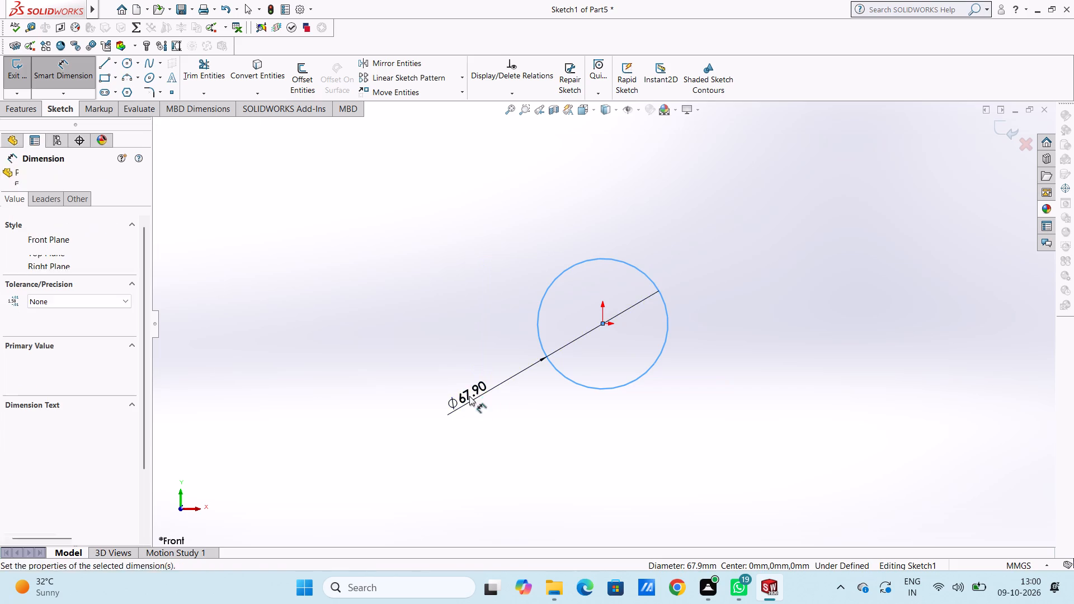
text(100)
key(Return)
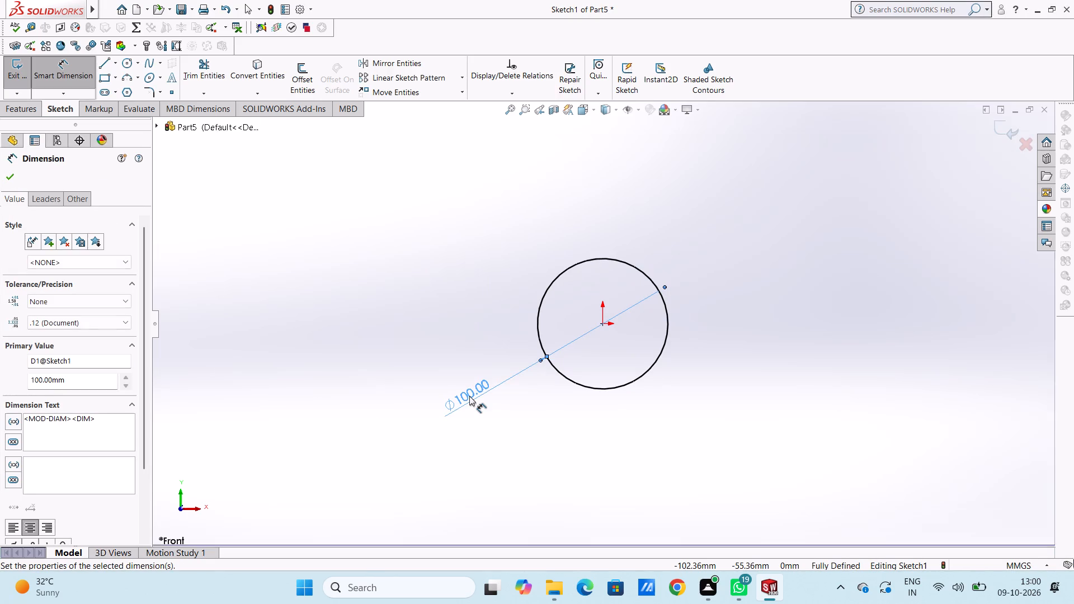
click(451, 284)
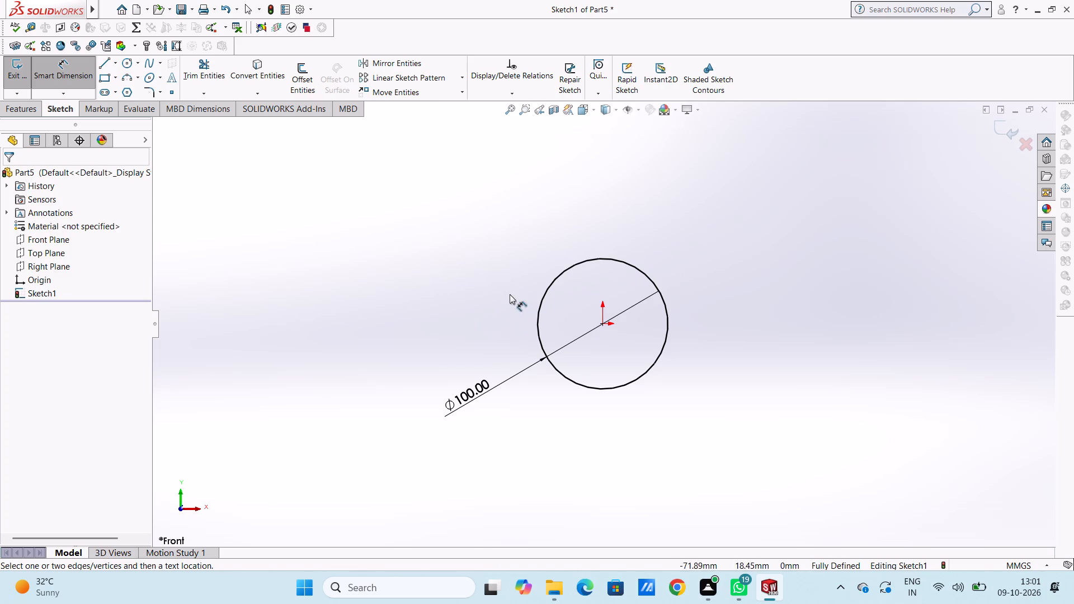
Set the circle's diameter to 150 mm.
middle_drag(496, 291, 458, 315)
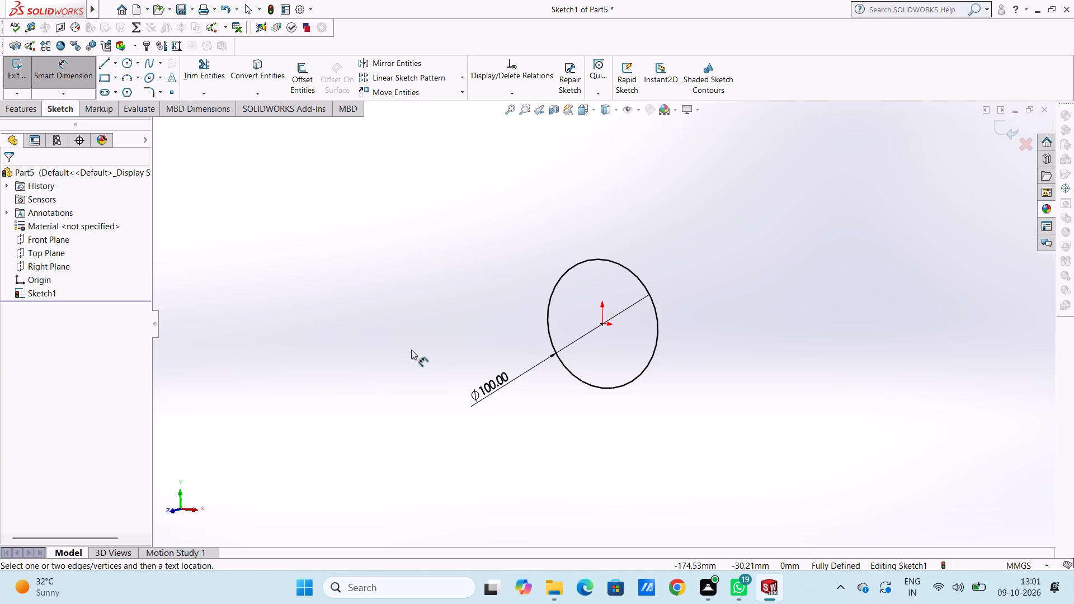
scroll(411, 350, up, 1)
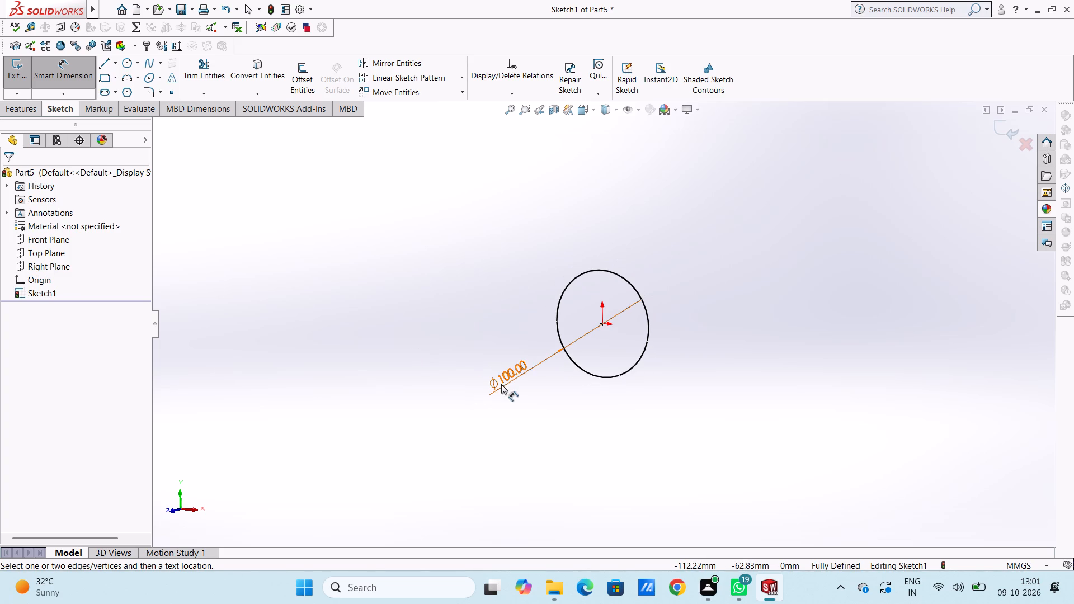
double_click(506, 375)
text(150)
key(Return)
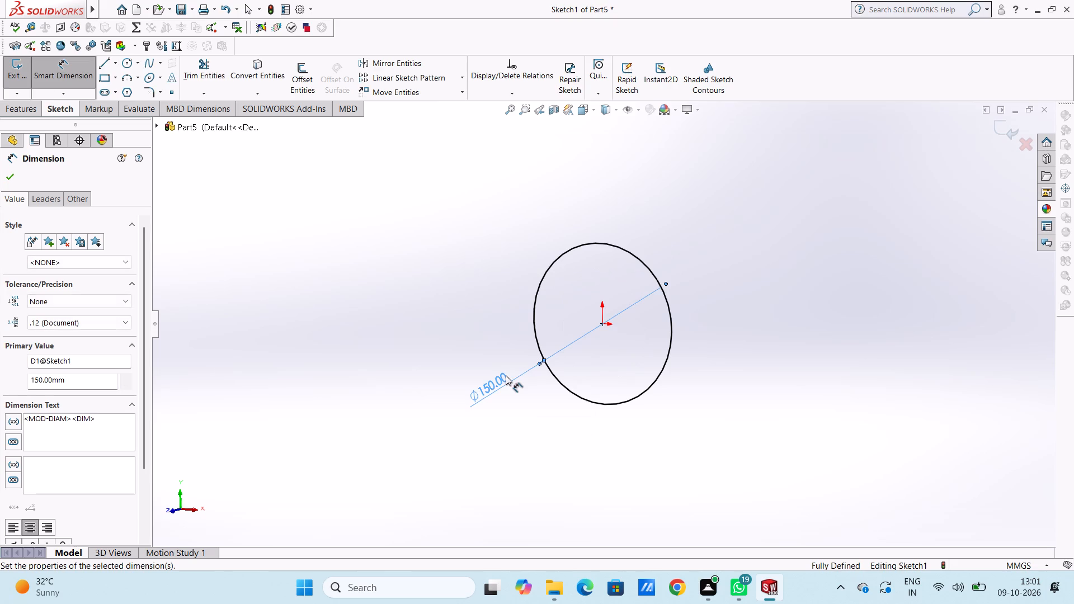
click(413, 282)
Move the circle's diameter dimension text farther away from the circle, toward its lower left.
drag(499, 389, 408, 437)
click(446, 308)
Sketch a second circle centred on the origin, inside the first, with a radius of about 63 mm.
click(126, 63)
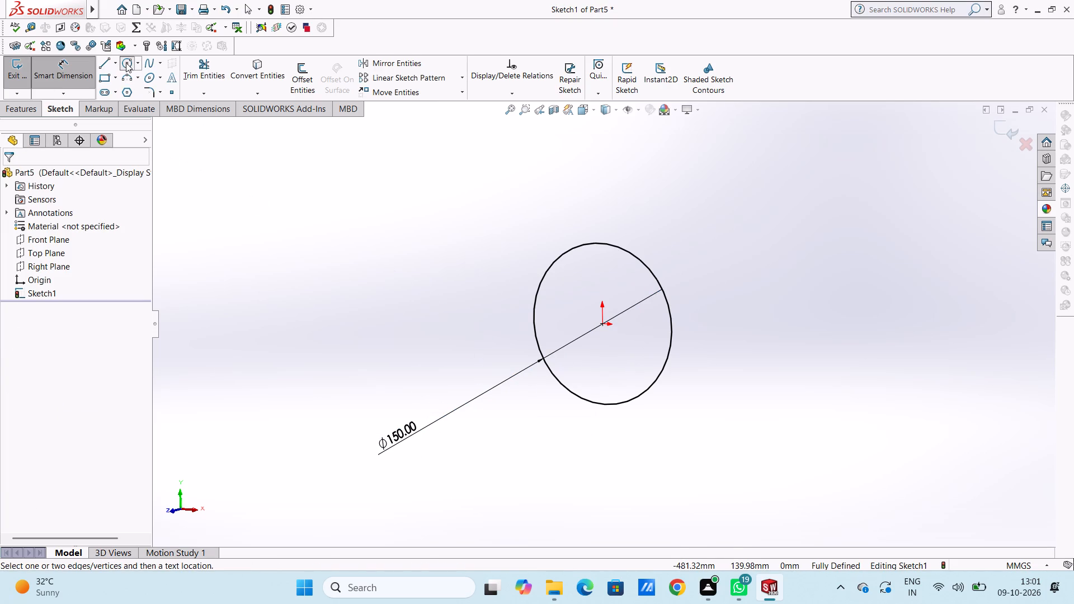
click(605, 325)
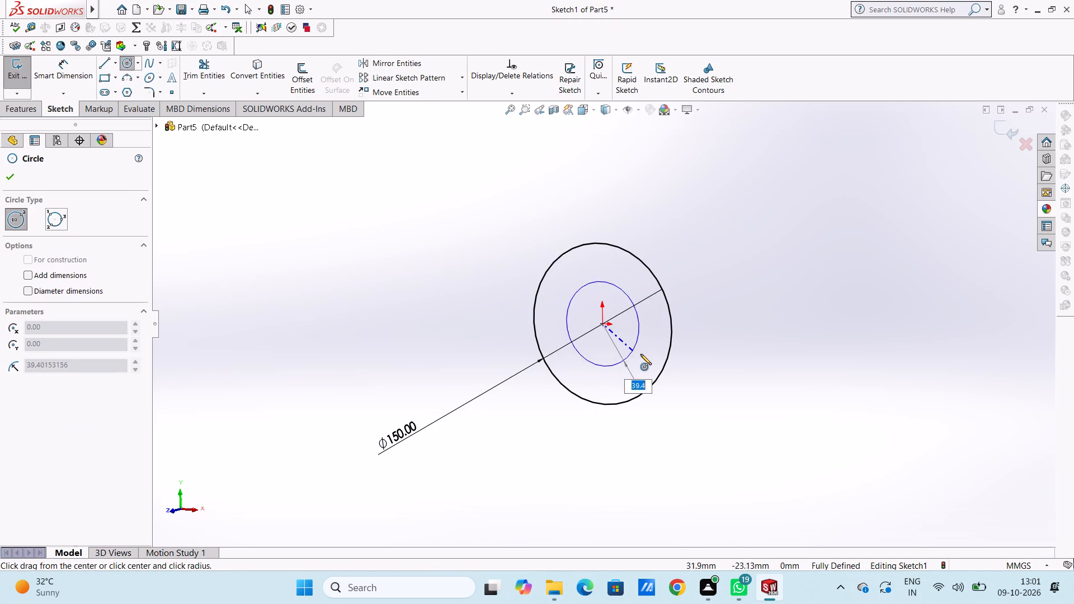
middle_drag(645, 357, 664, 356)
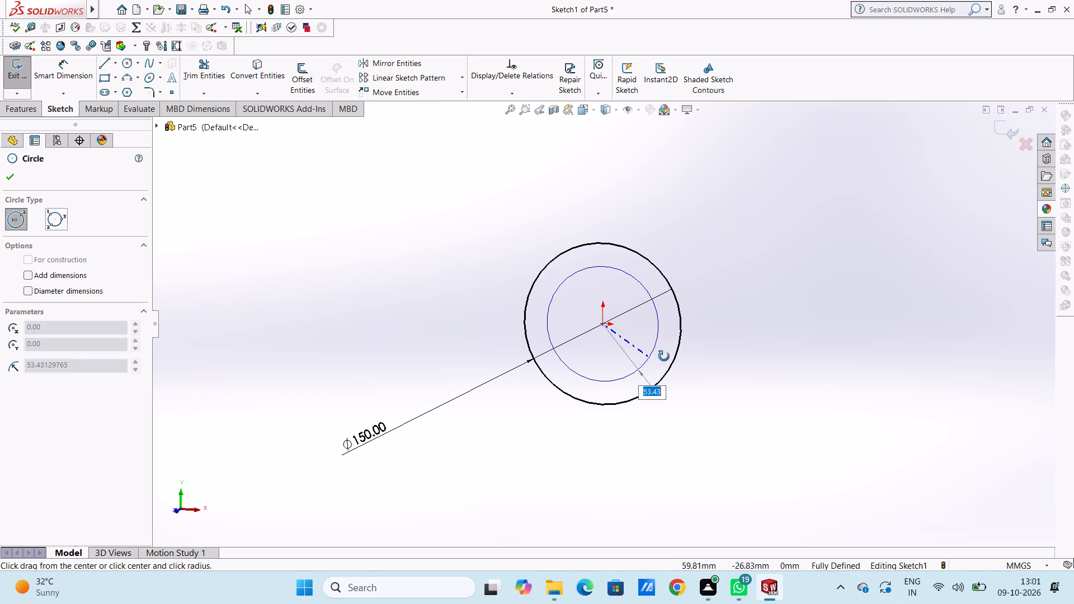
middle_drag(664, 356, 677, 348)
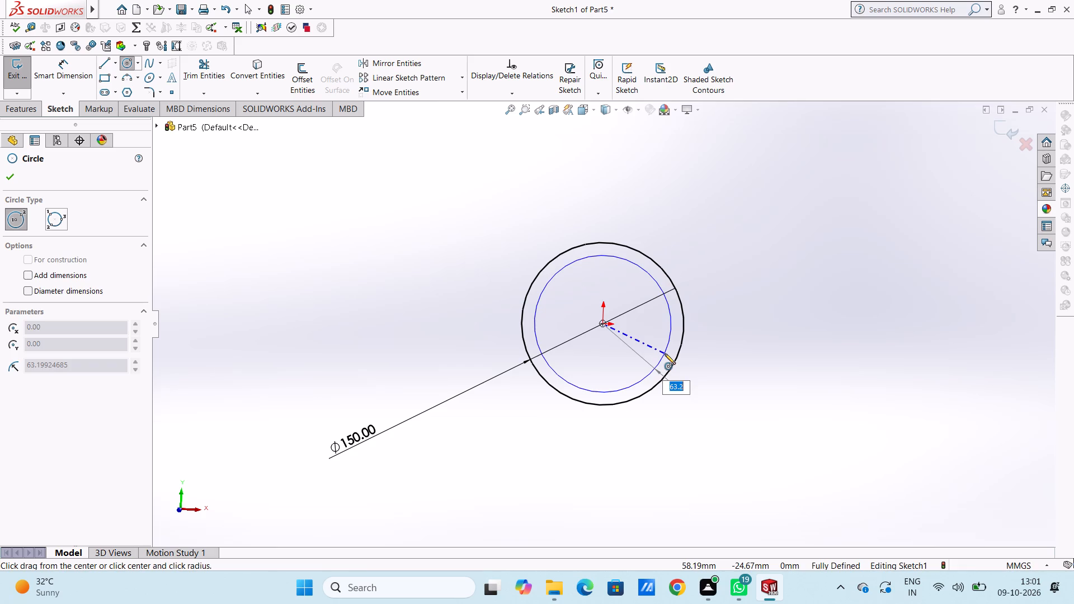
click(665, 353)
click(10, 178)
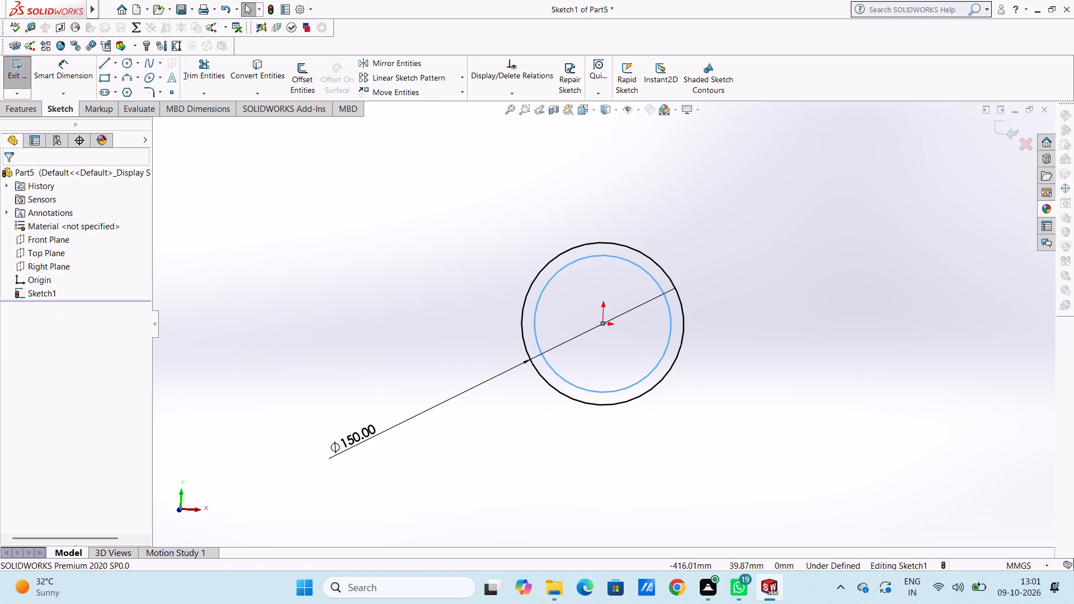
Add a diameter dimension to the inner circle, placed at its upper left, and set it to 125 mm.
click(78, 69)
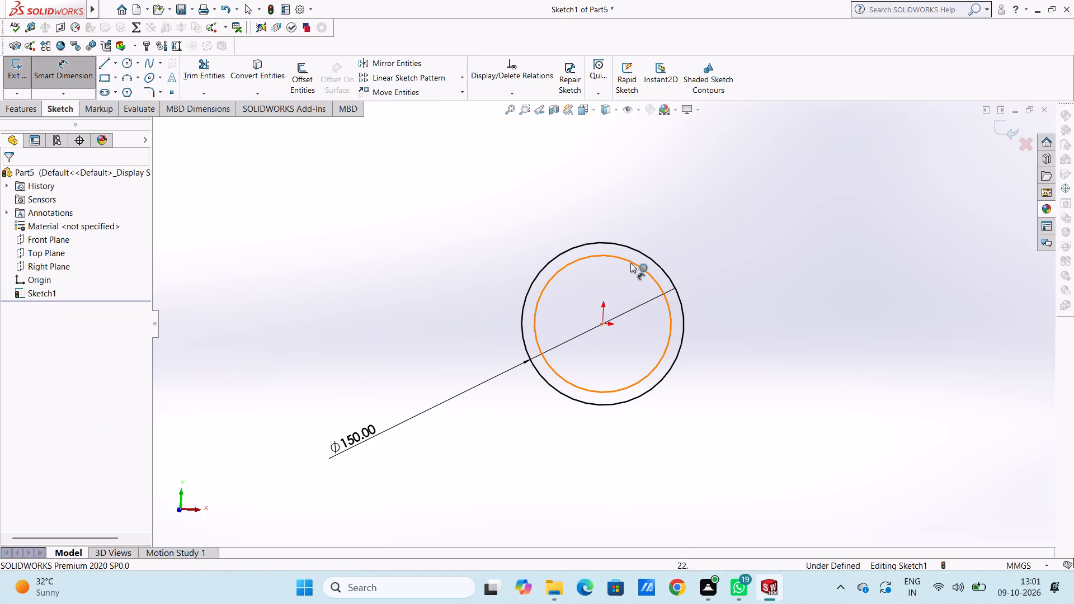
click(630, 262)
click(341, 189)
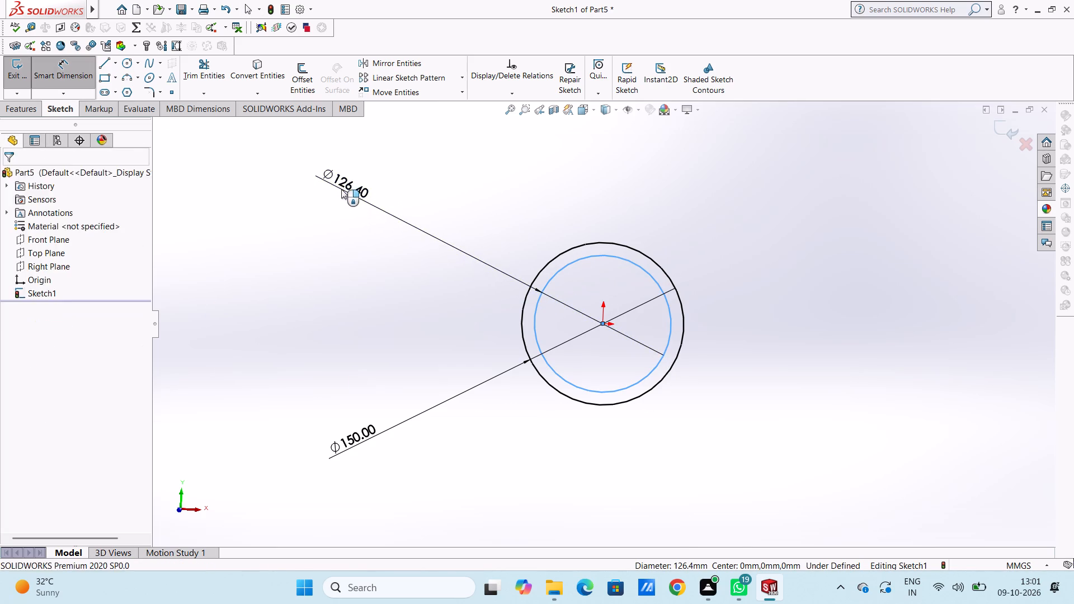
text(125)
key(Return)
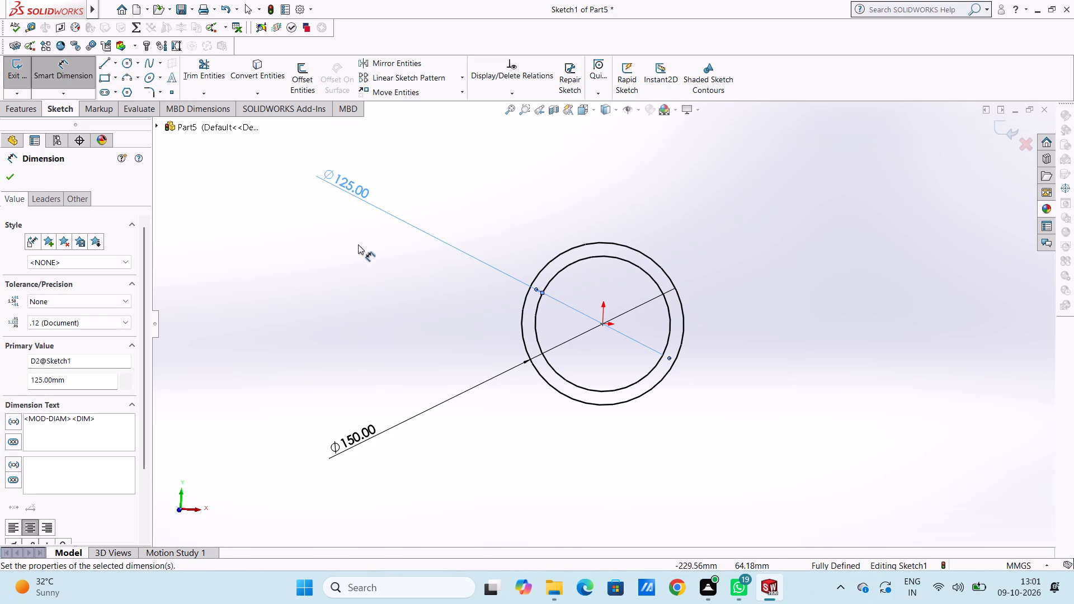
click(359, 244)
Set the outer circle's diameter to 200 mm.
middle_drag(682, 191, 647, 201)
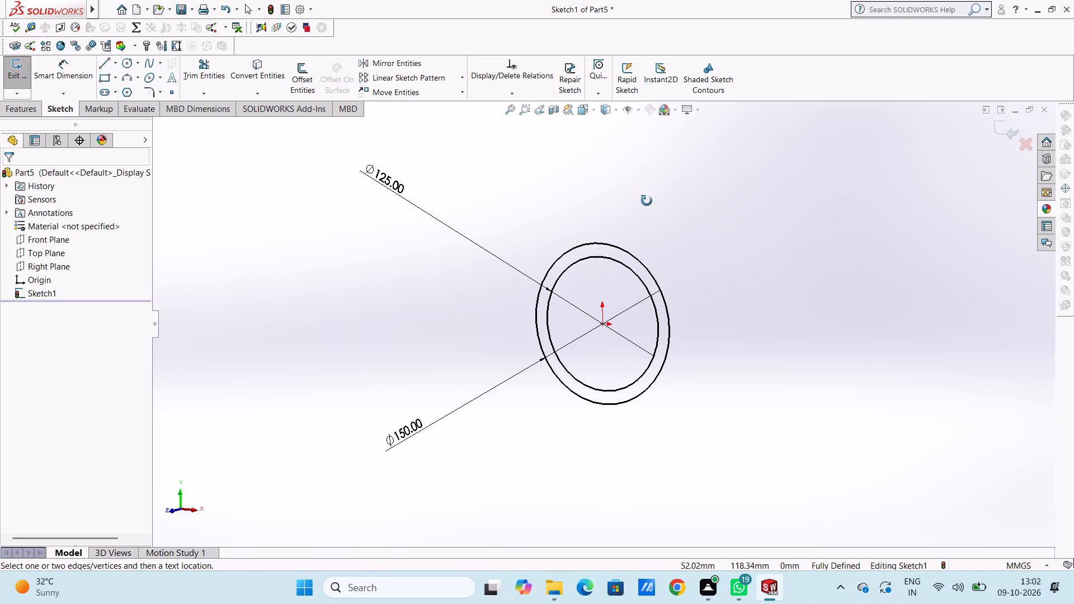
middle_drag(647, 201, 675, 201)
scroll(692, 327, up, 2)
middle_drag(666, 345, 676, 318)
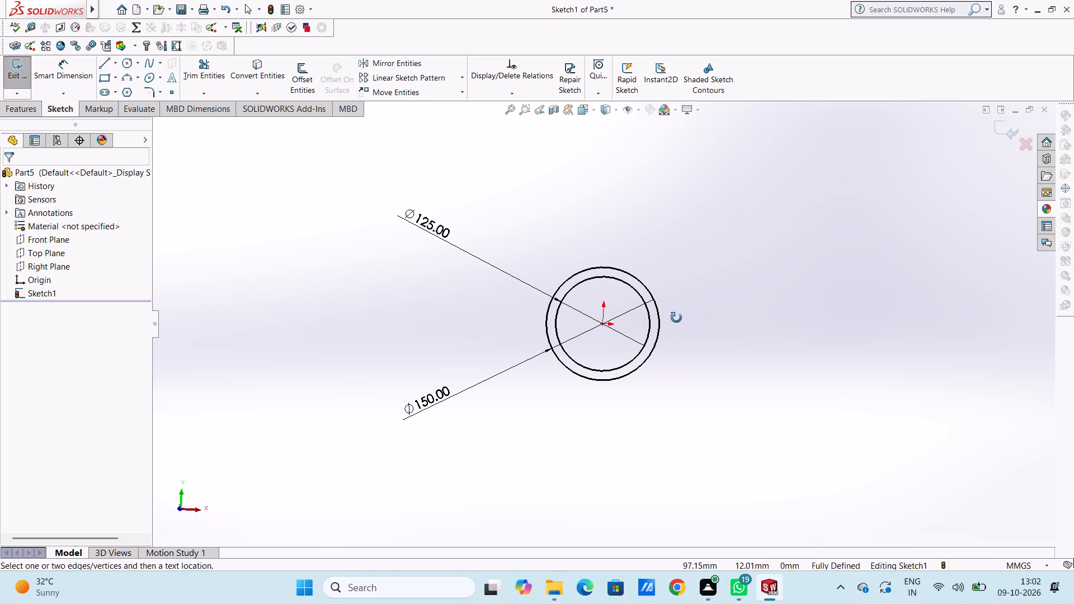
middle_drag(676, 318, 679, 316)
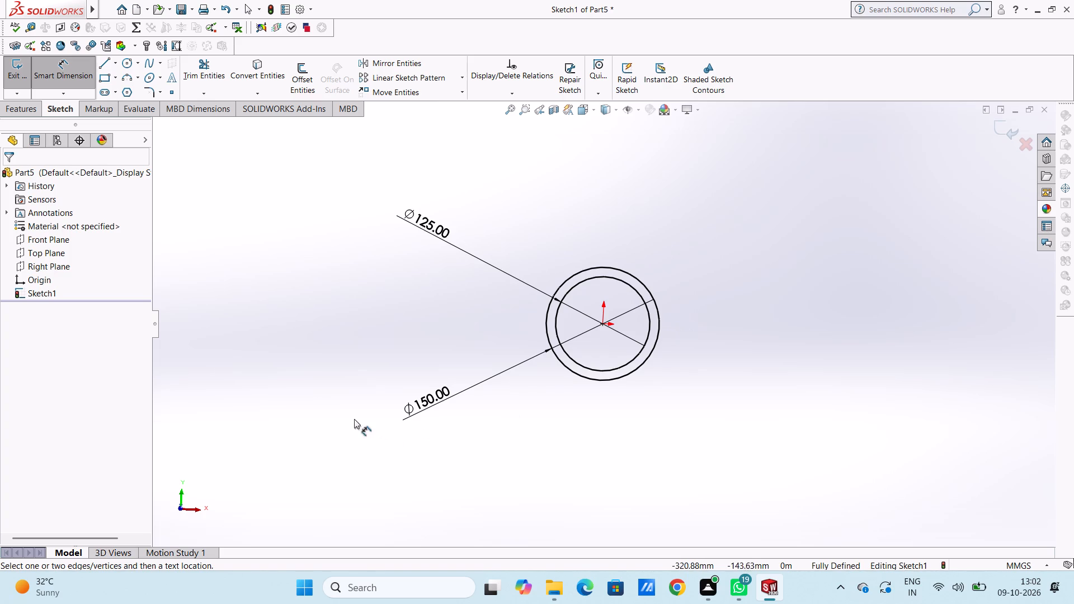
double_click(425, 406)
text(200)
key(Return)
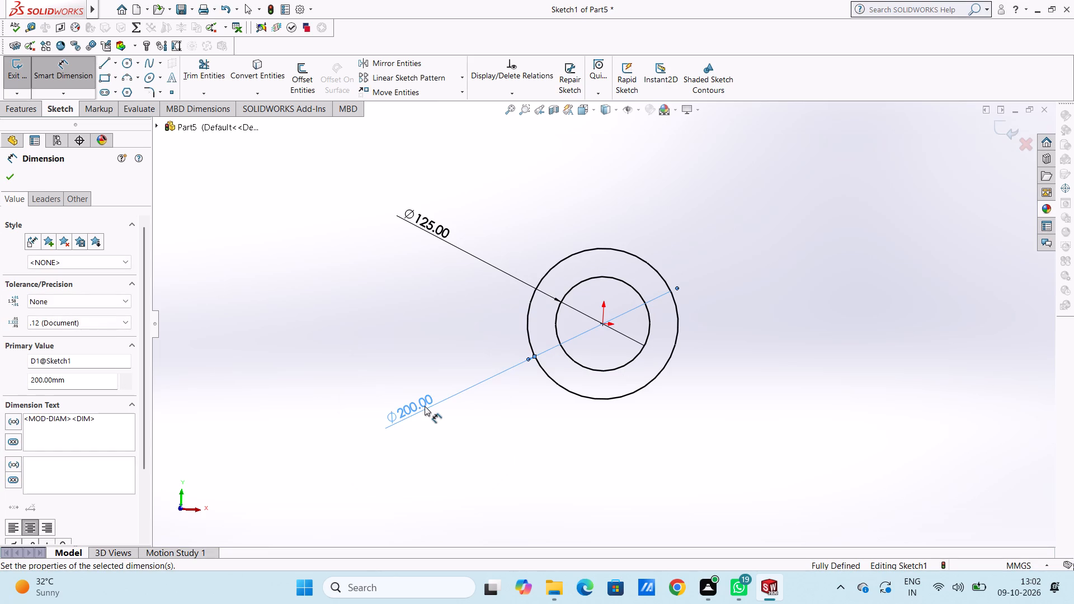
click(385, 350)
Set the inner circle's diameter to 175 mm.
double_click(427, 229)
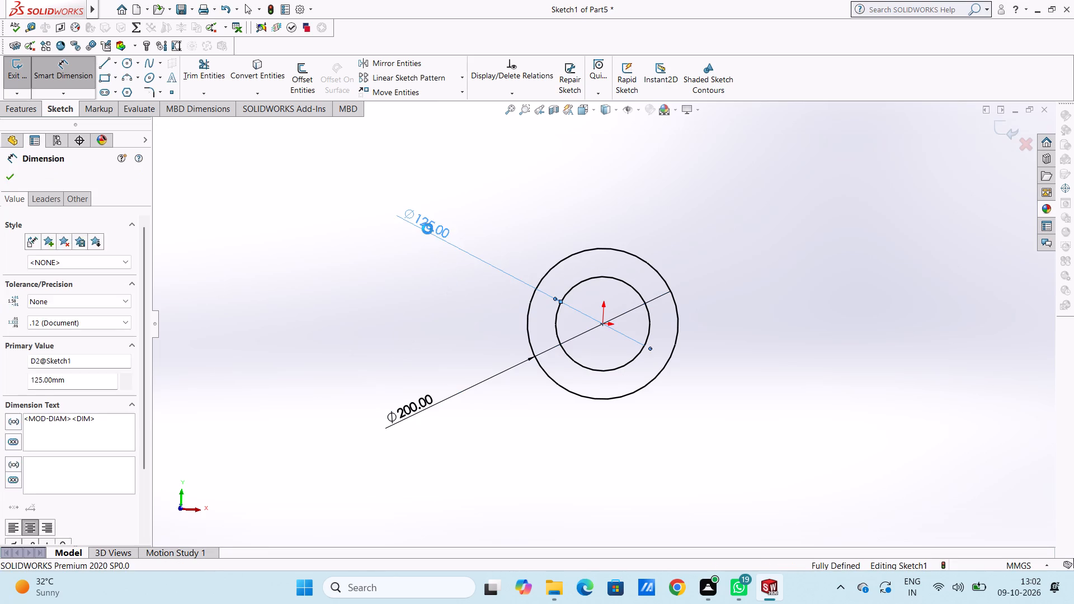
text(175)
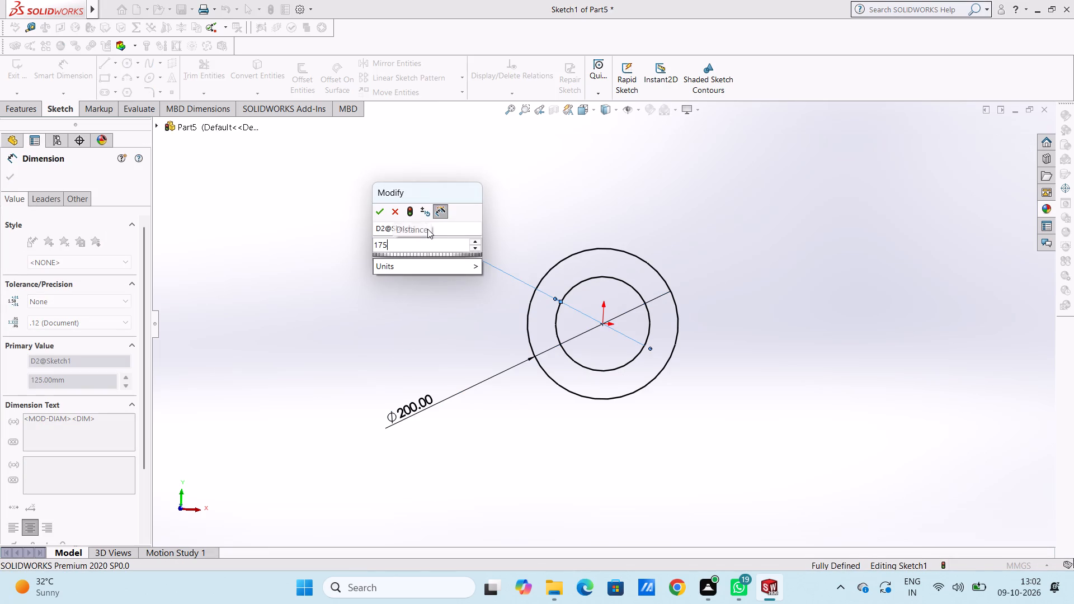
key(Return)
click(404, 282)
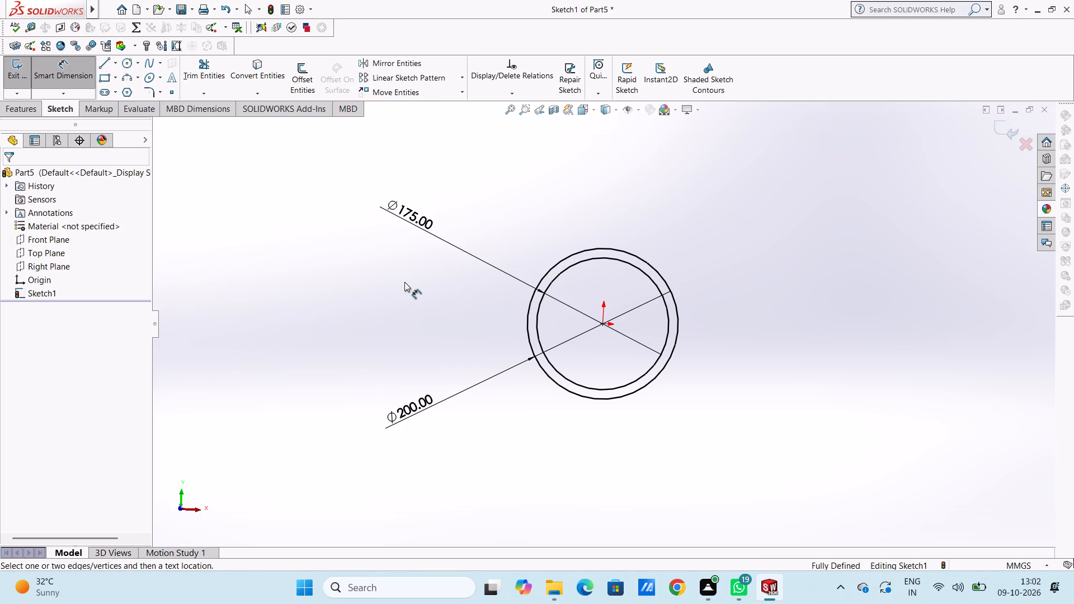
Finish and exit the sketch of the two concentric circles.
middle_drag(601, 208, 587, 217)
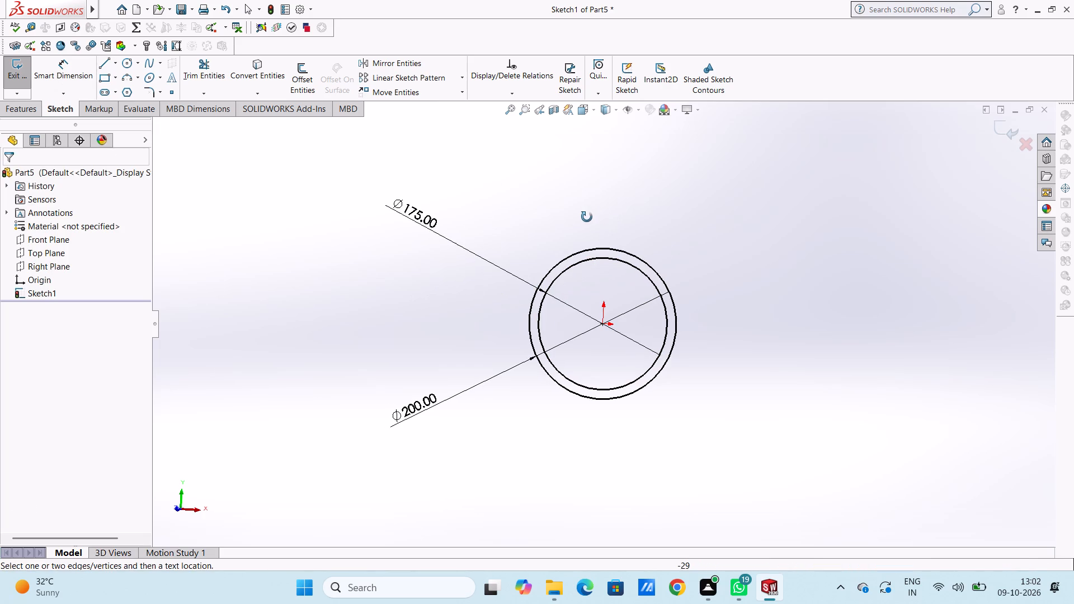
middle_drag(587, 217, 584, 235)
middle_drag(419, 311, 429, 310)
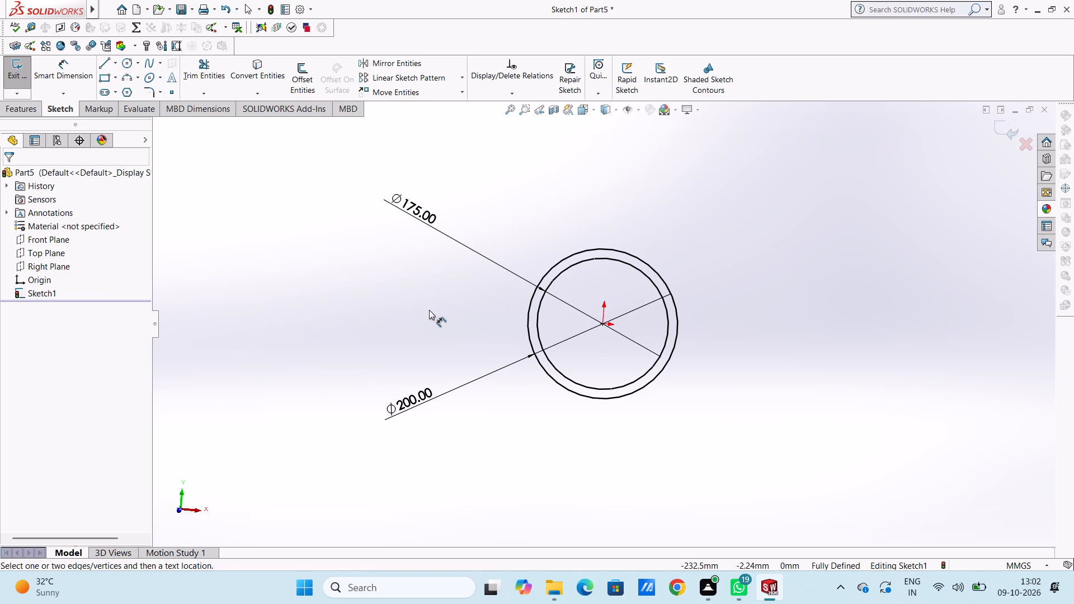
key(ctrl+1)
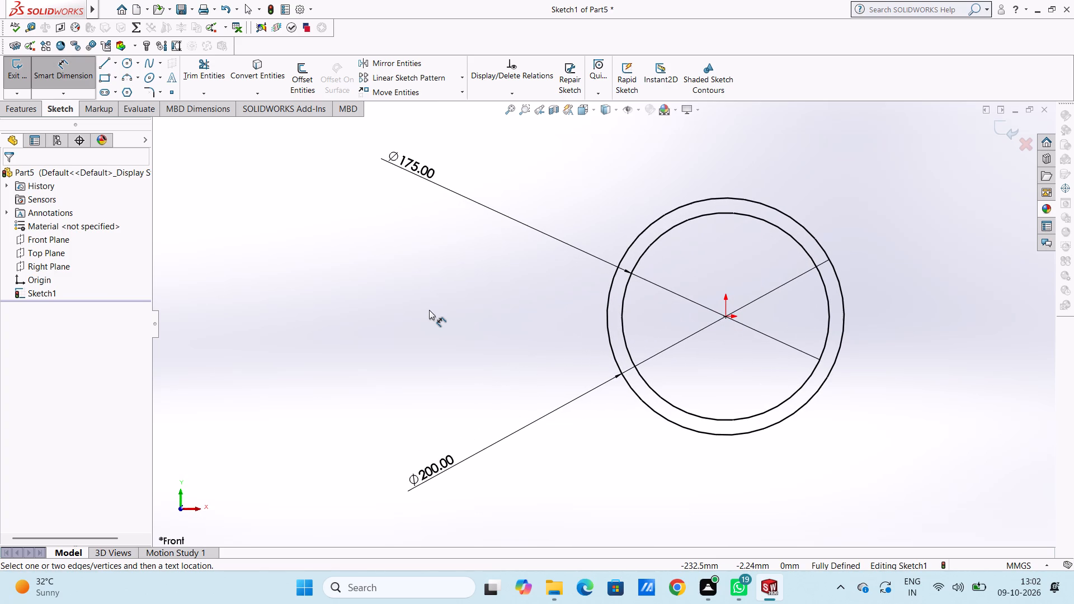
scroll(429, 310, up, 6)
scroll(742, 294, down, 2)
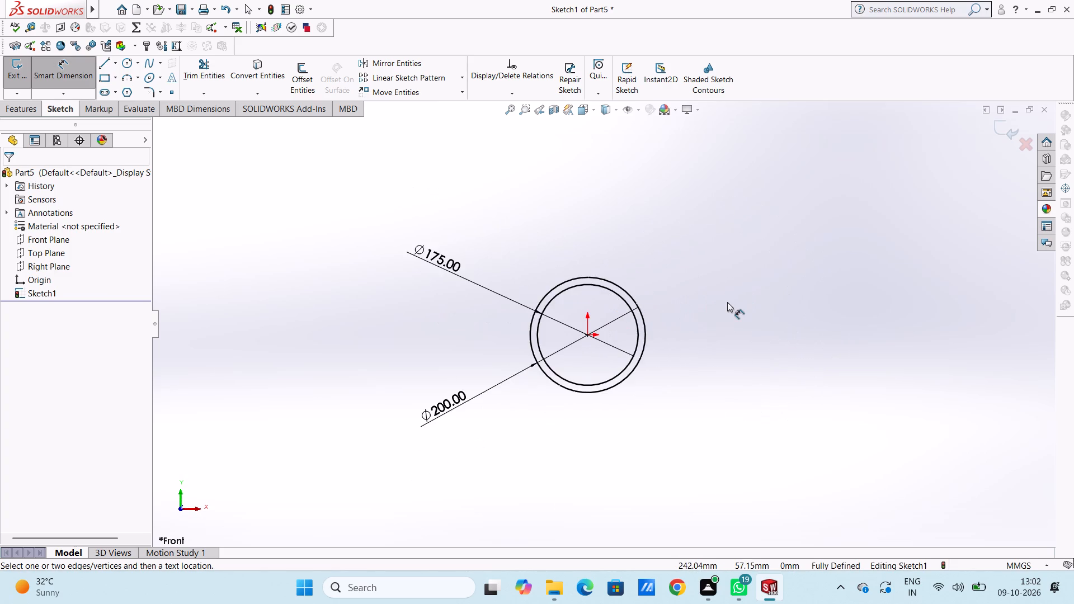
scroll(727, 302, up, 2)
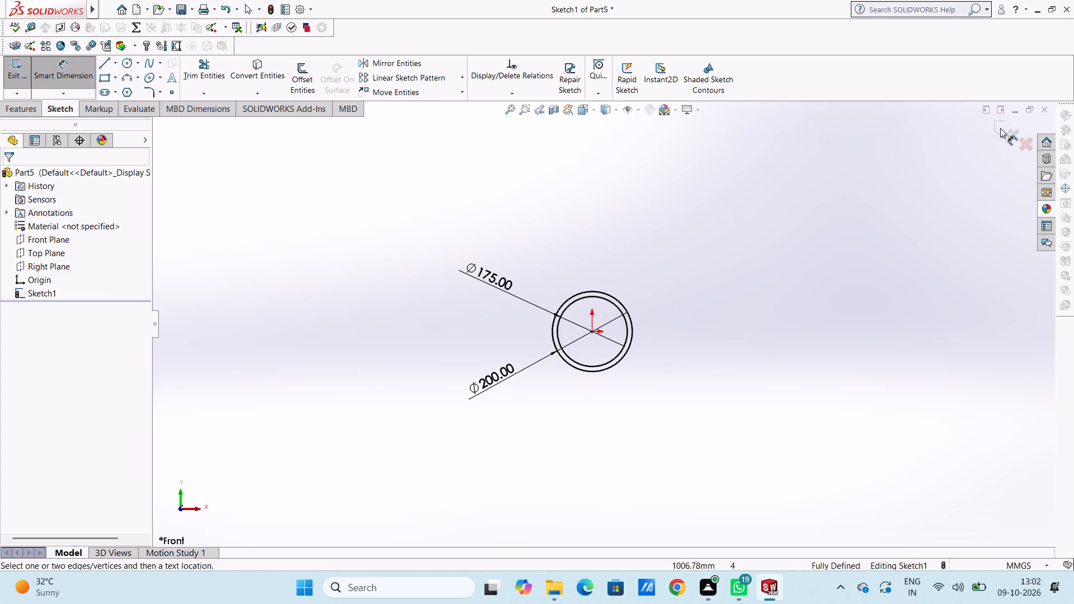
click(1000, 128)
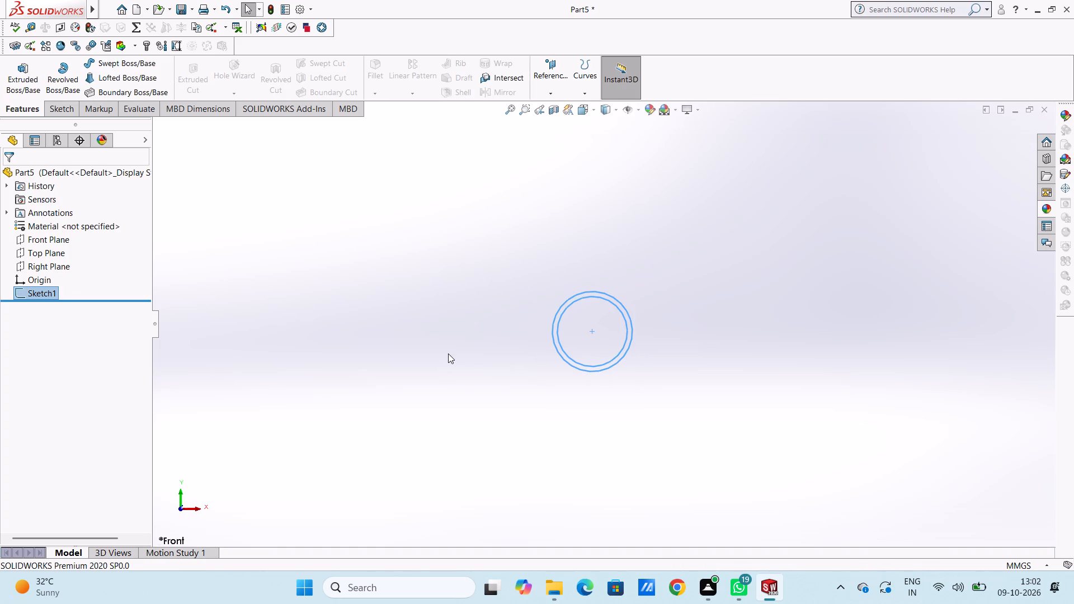
Create a reference plane parallel to the Front Plane at an offset distance of 164 mm.
key(ctrl+3)
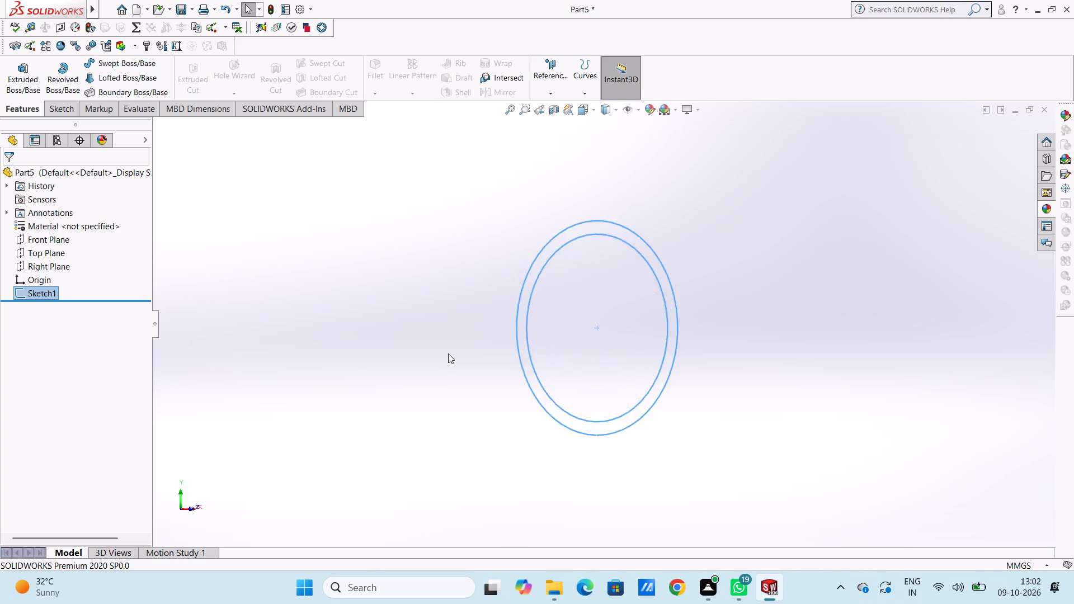
scroll(448, 353, up, 5)
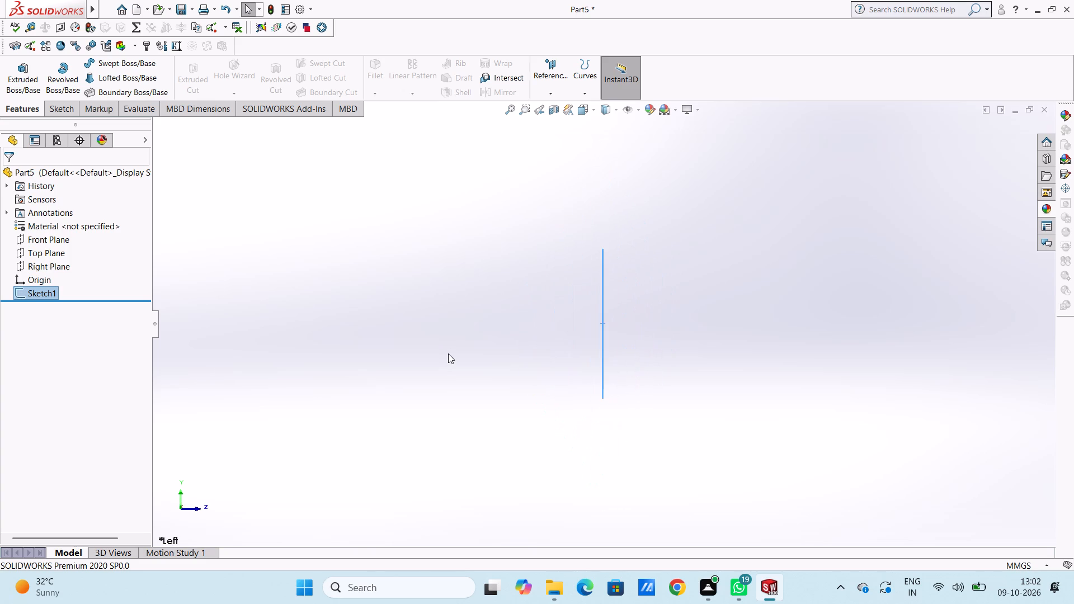
click(555, 64)
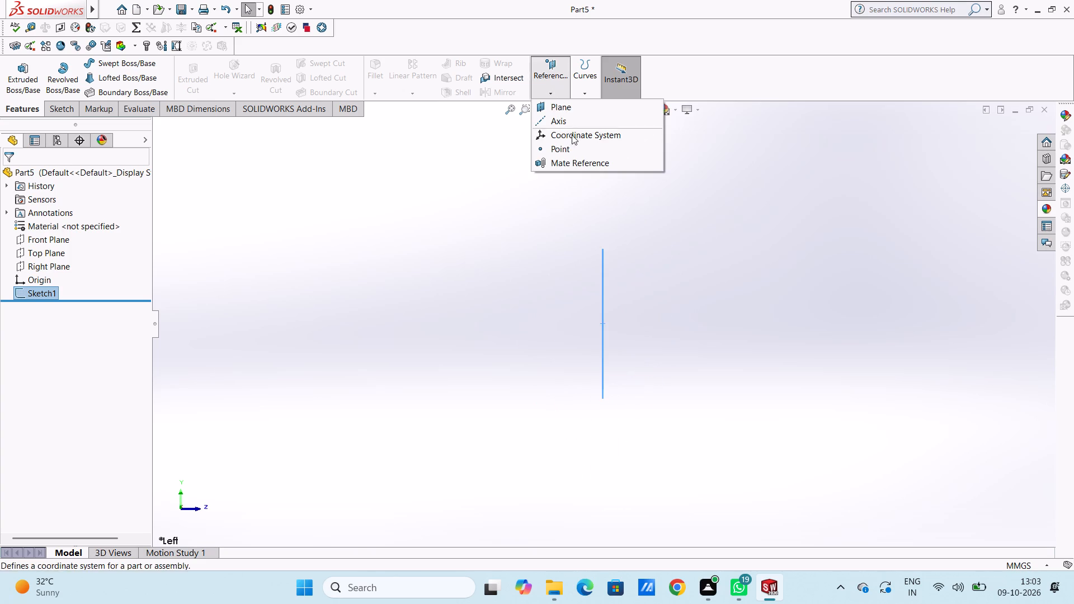
click(564, 111)
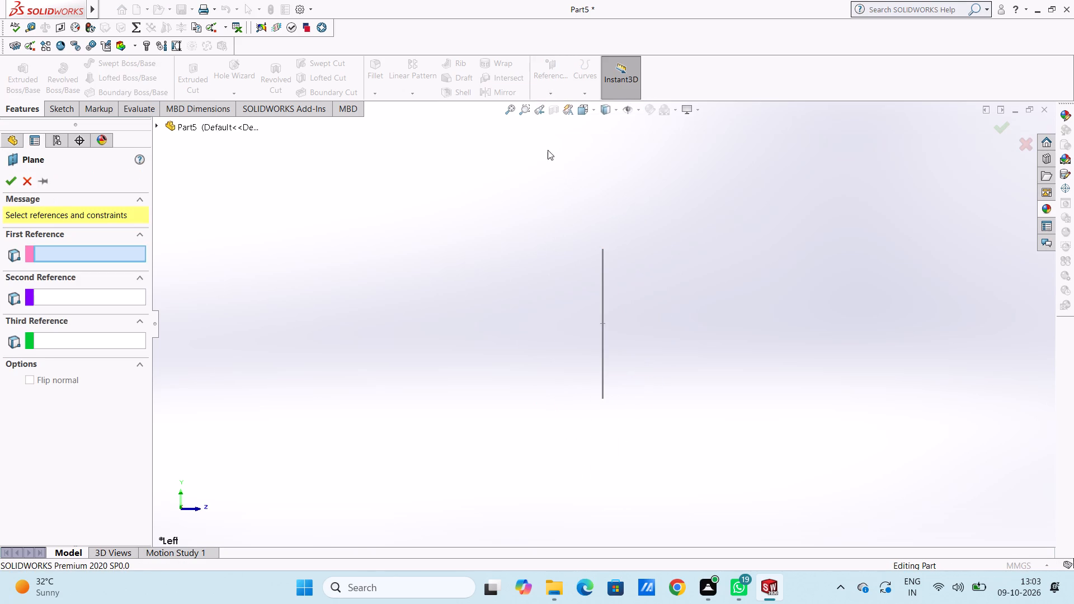
click(209, 123)
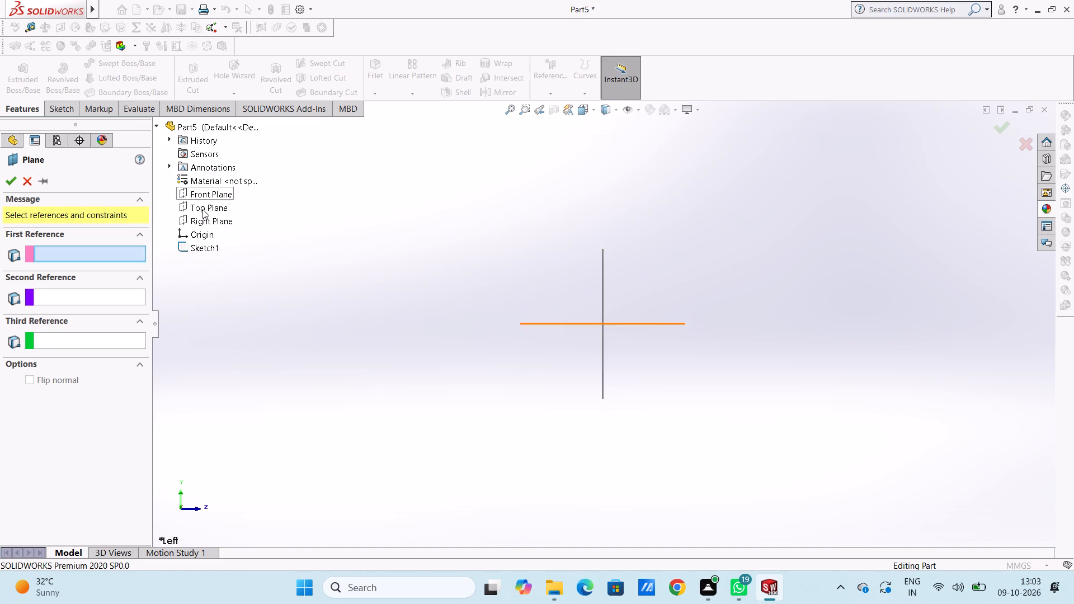
click(213, 196)
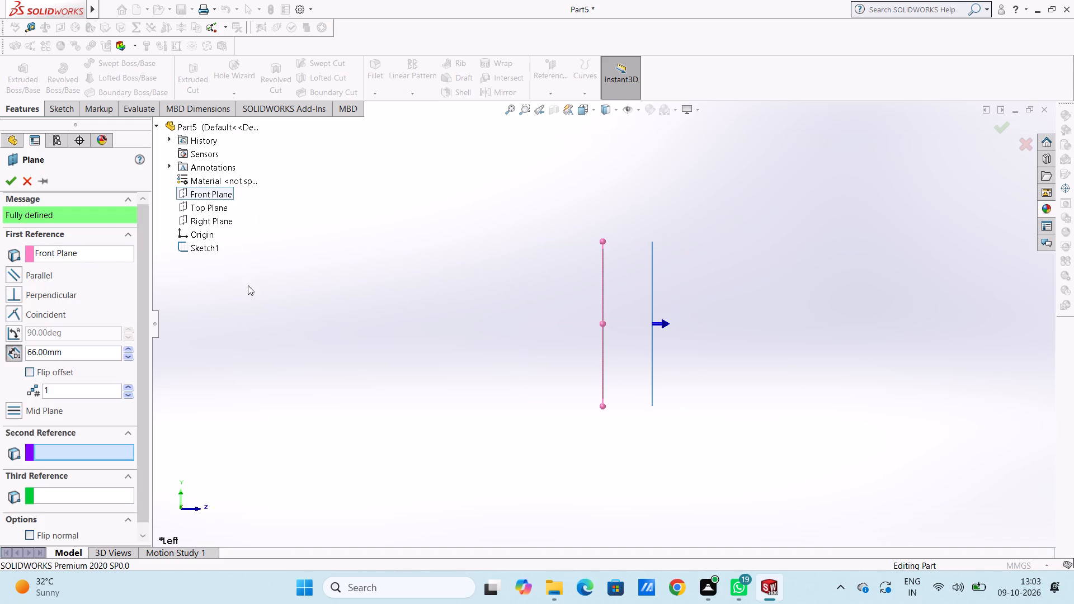
double_click(96, 353)
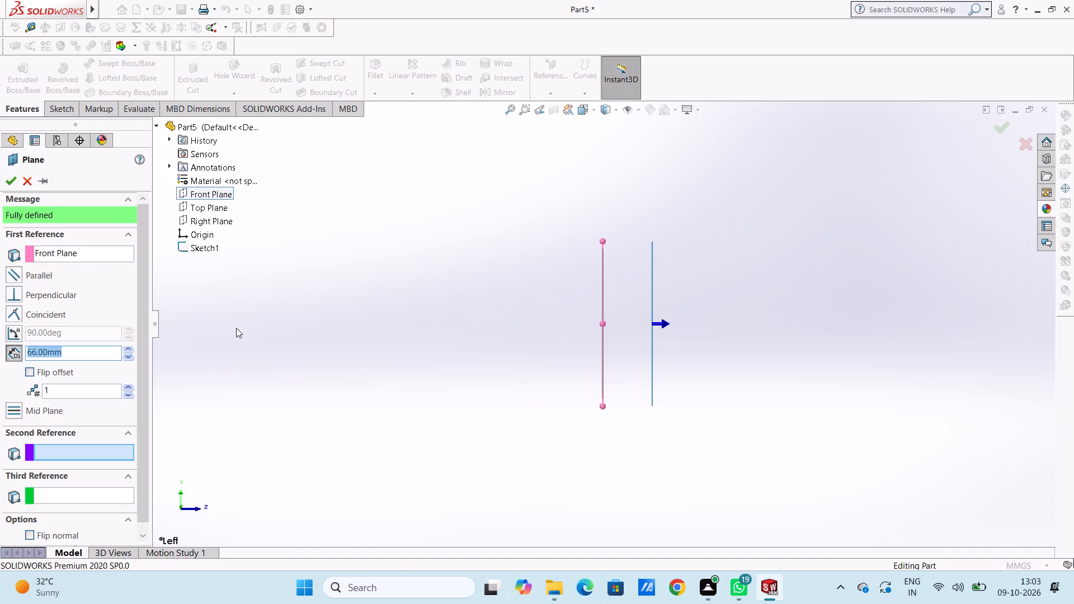
middle_drag(400, 330, 385, 328)
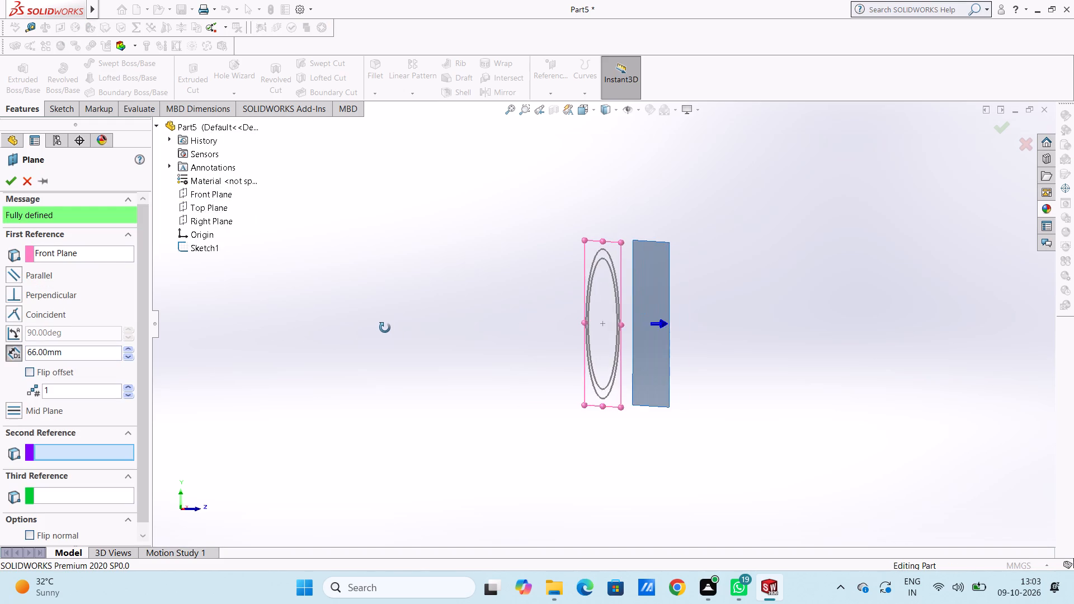
middle_drag(385, 328, 412, 334)
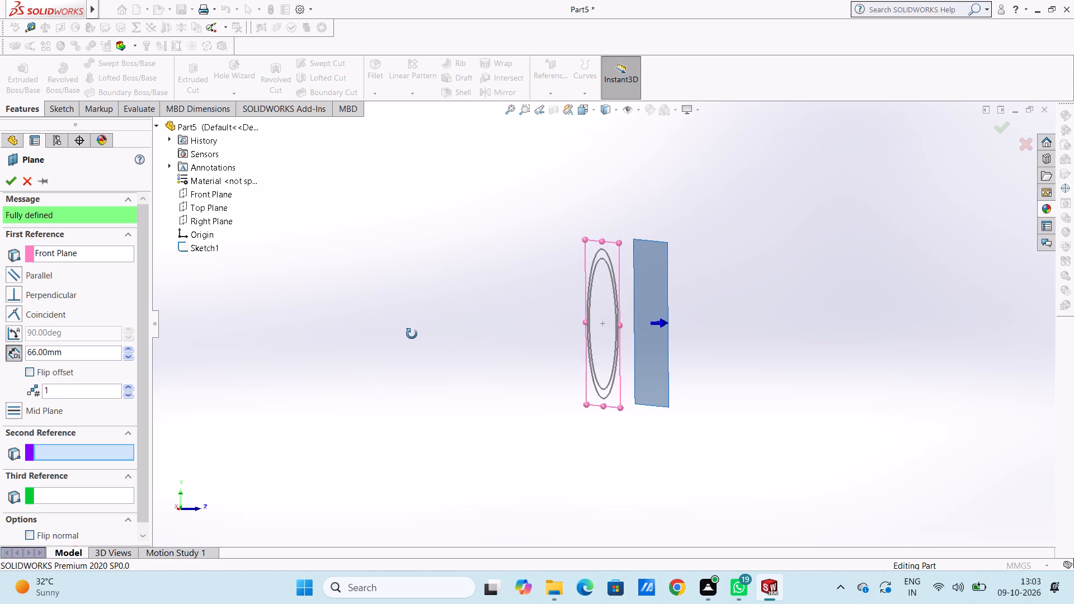
middle_drag(412, 334, 409, 336)
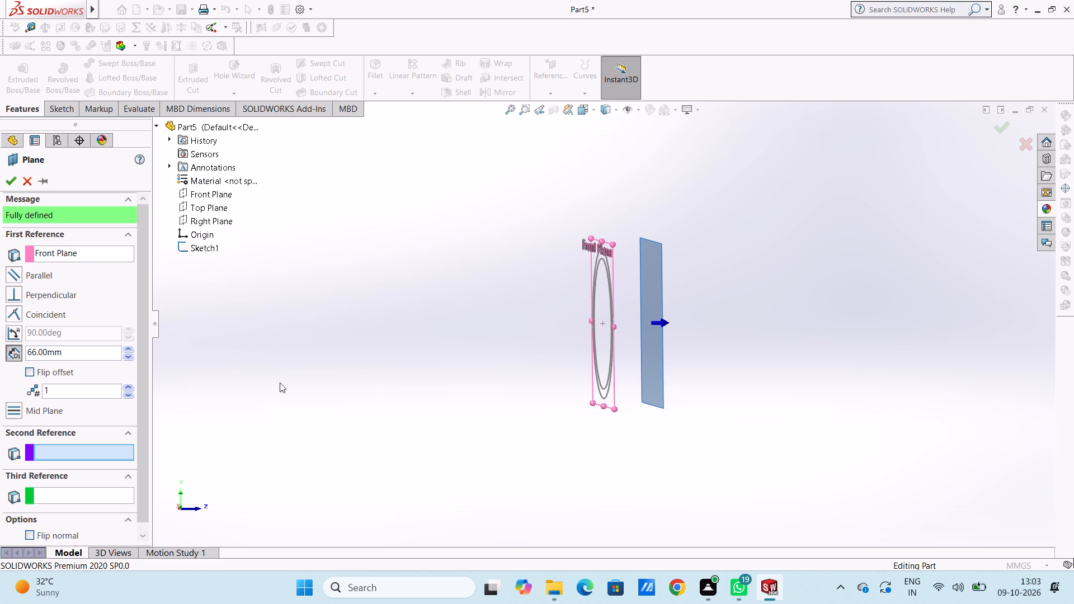
double_click(89, 349)
text(164)
key(Return)
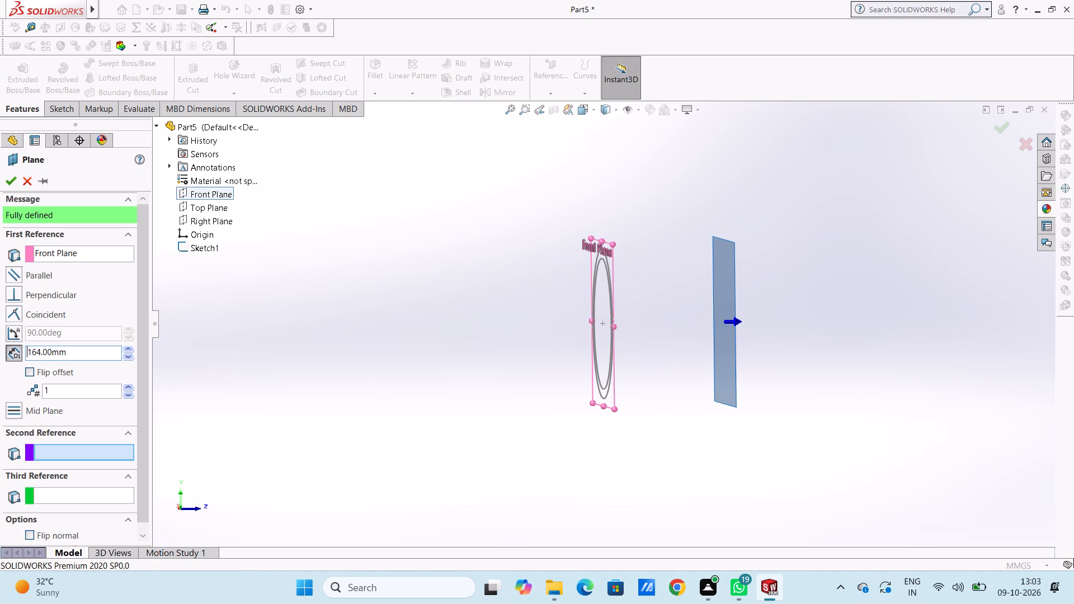
click(13, 178)
click(317, 263)
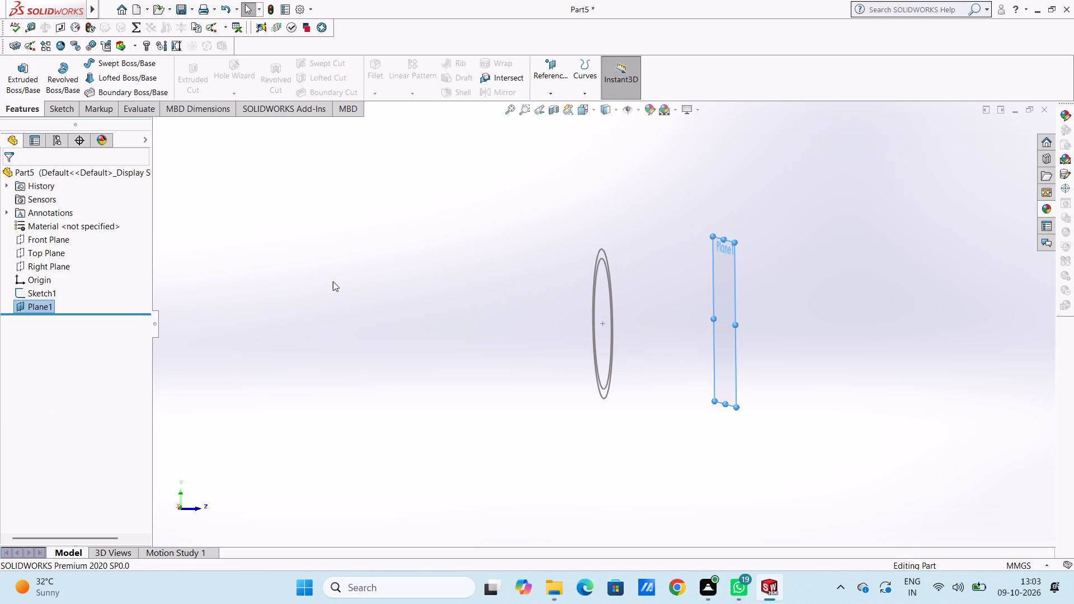
ctrl+click(333, 281)
Examine the new offset plane and the ring sketch from the front, top and isometric views.
key(ctrl+1)
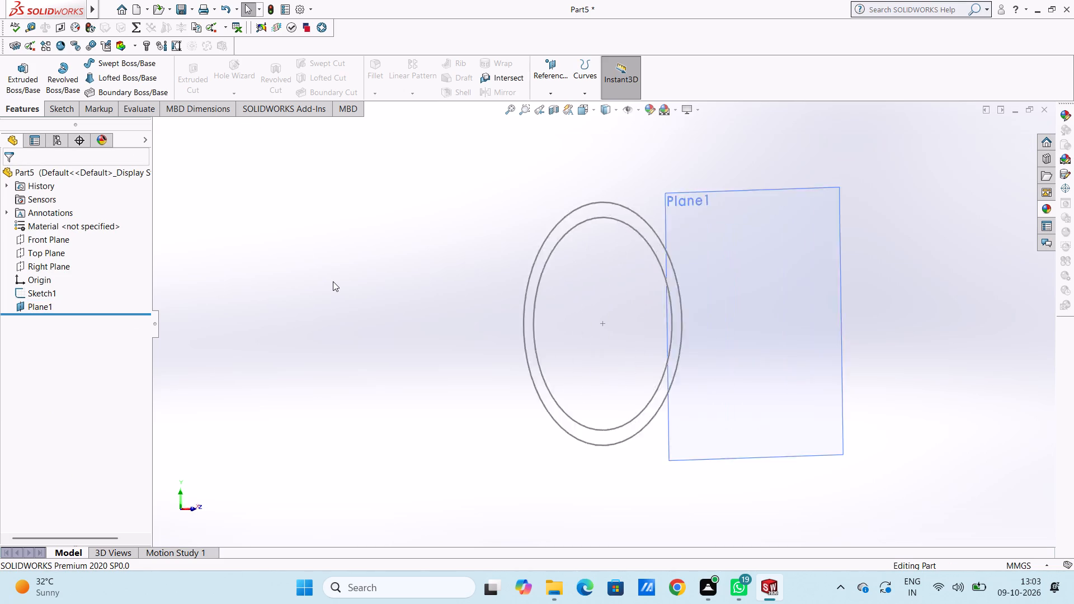
key(ctrl+5)
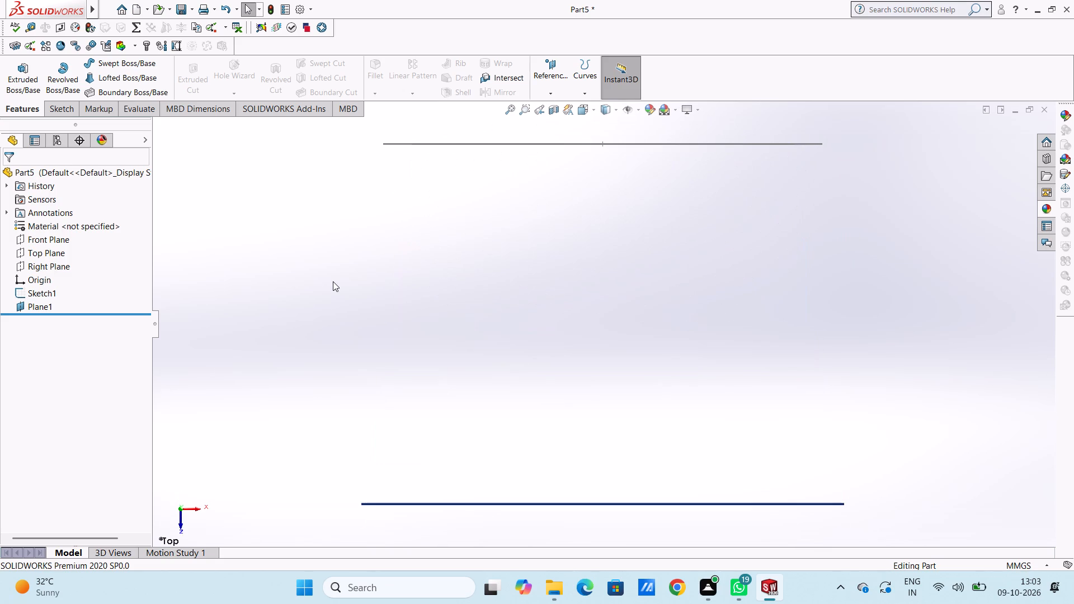
key(ctrl+5)
key(ctrl+5)
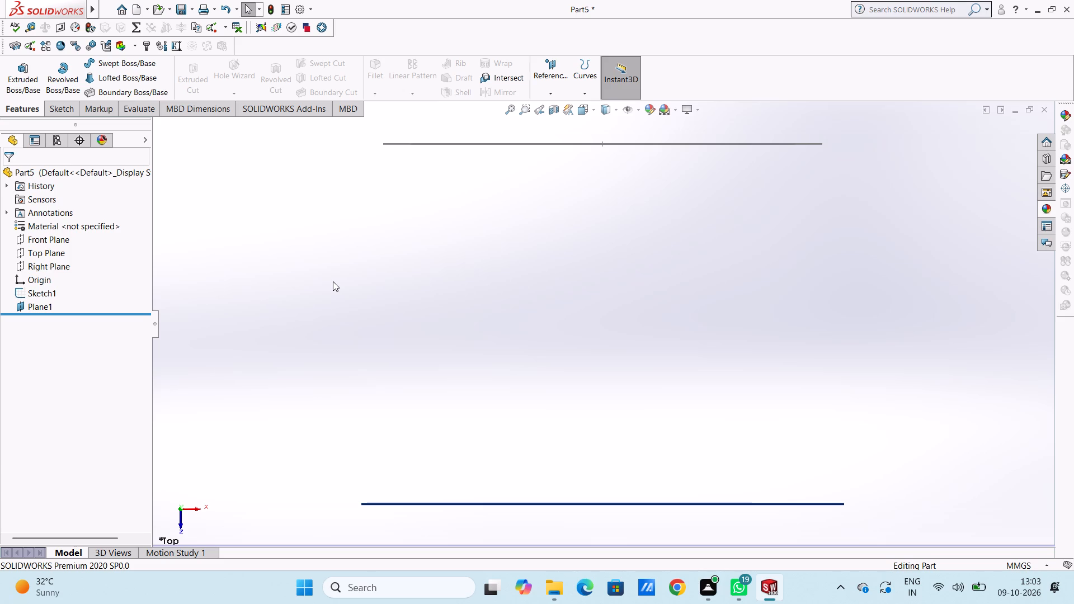
key(ctrl+1)
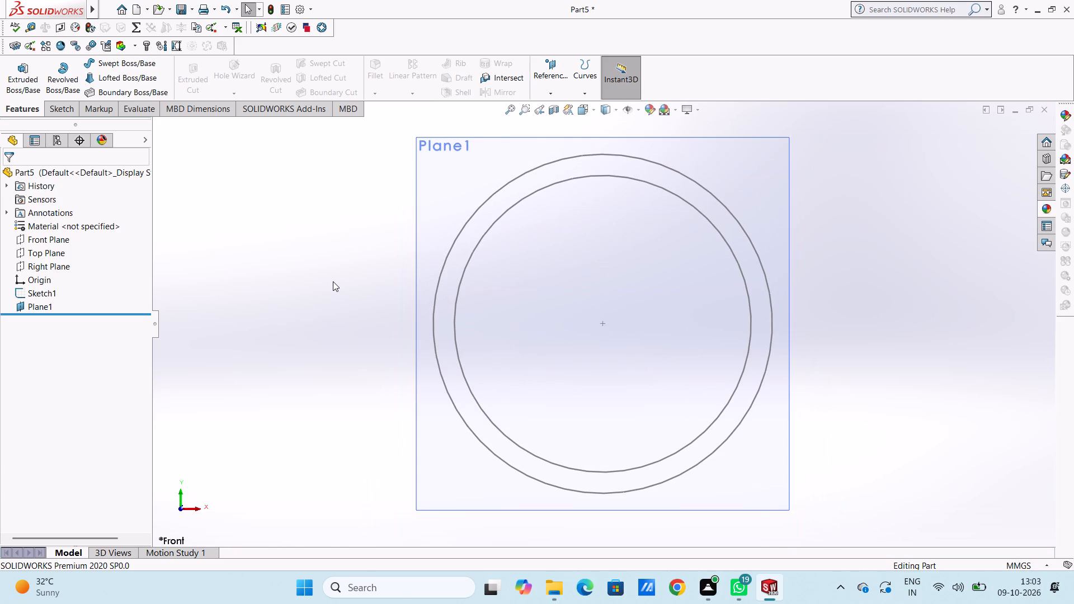
key(ctrl+7)
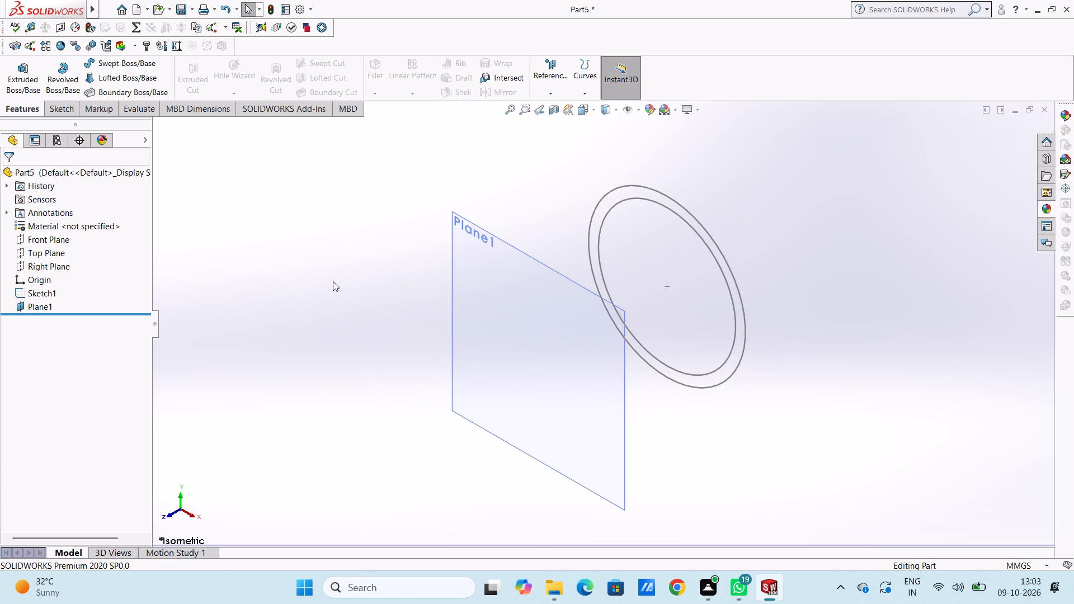
middle_drag(381, 320, 393, 319)
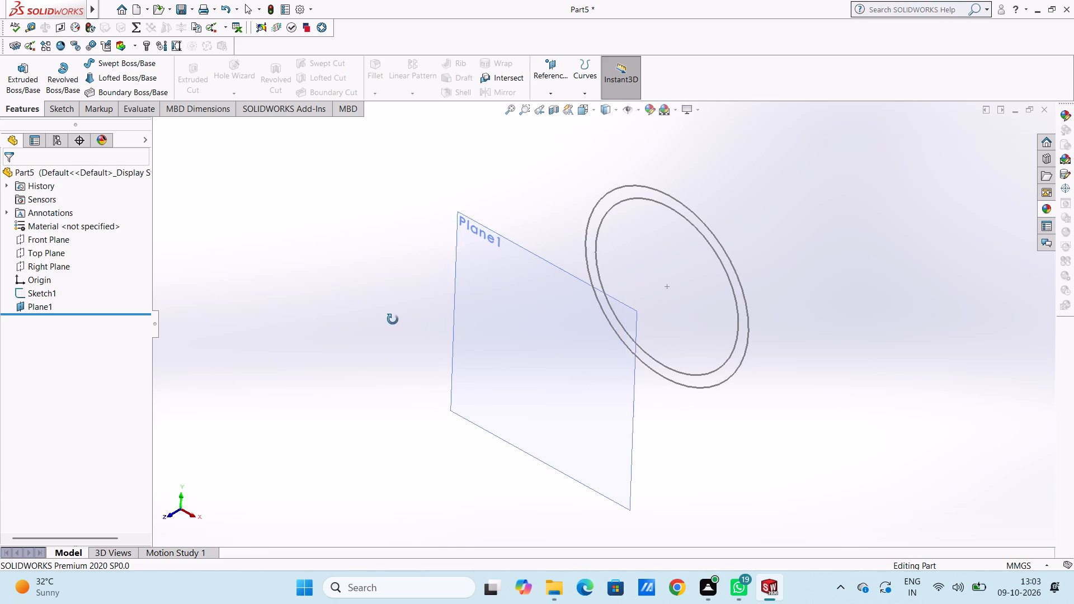
middle_drag(393, 319, 371, 311)
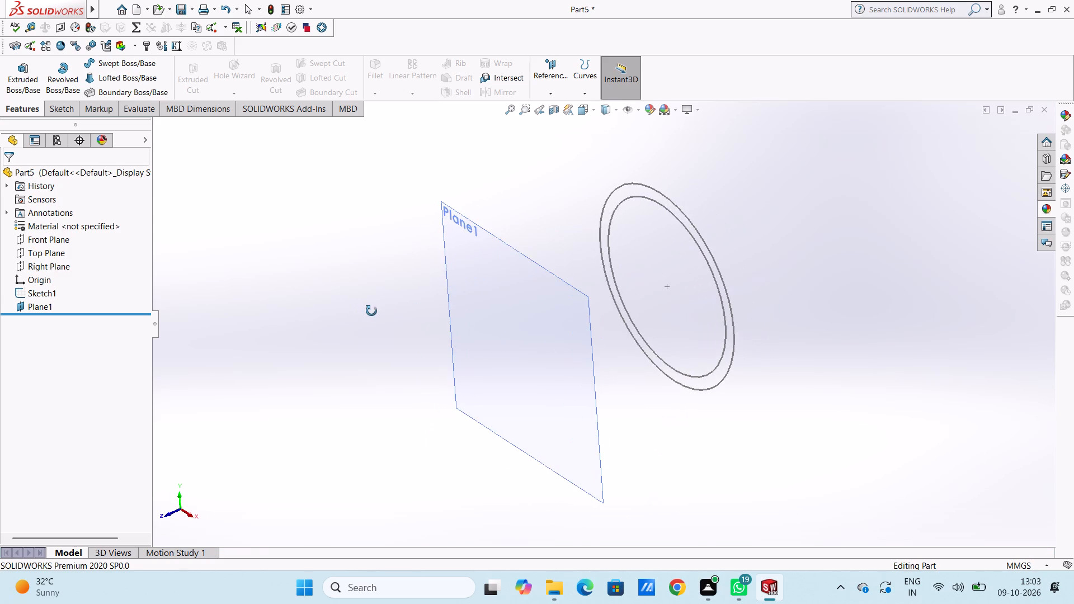
middle_drag(371, 311, 370, 310)
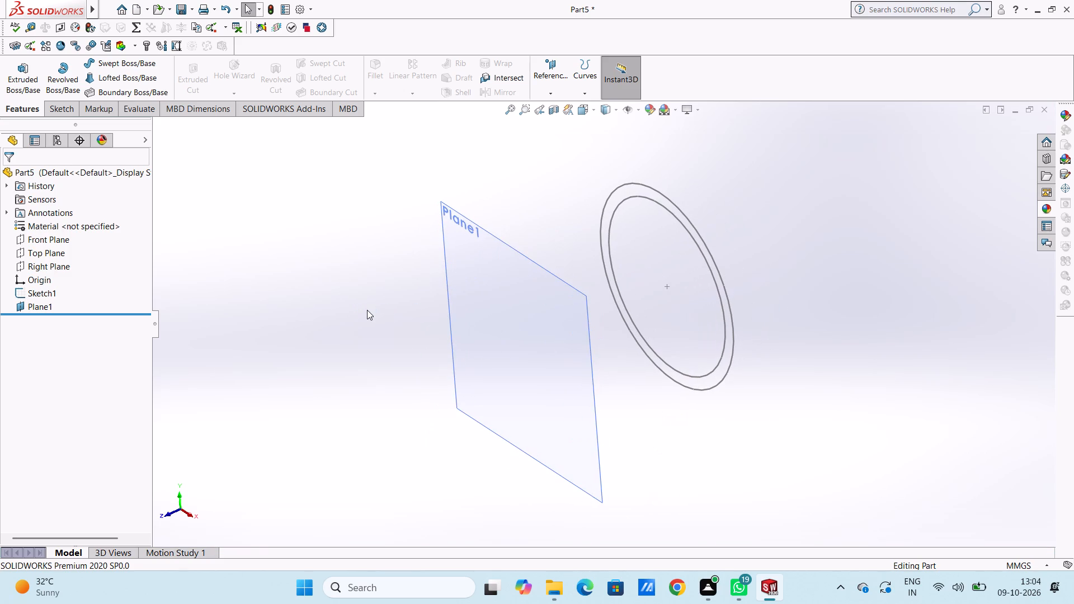
key(ctrl+7)
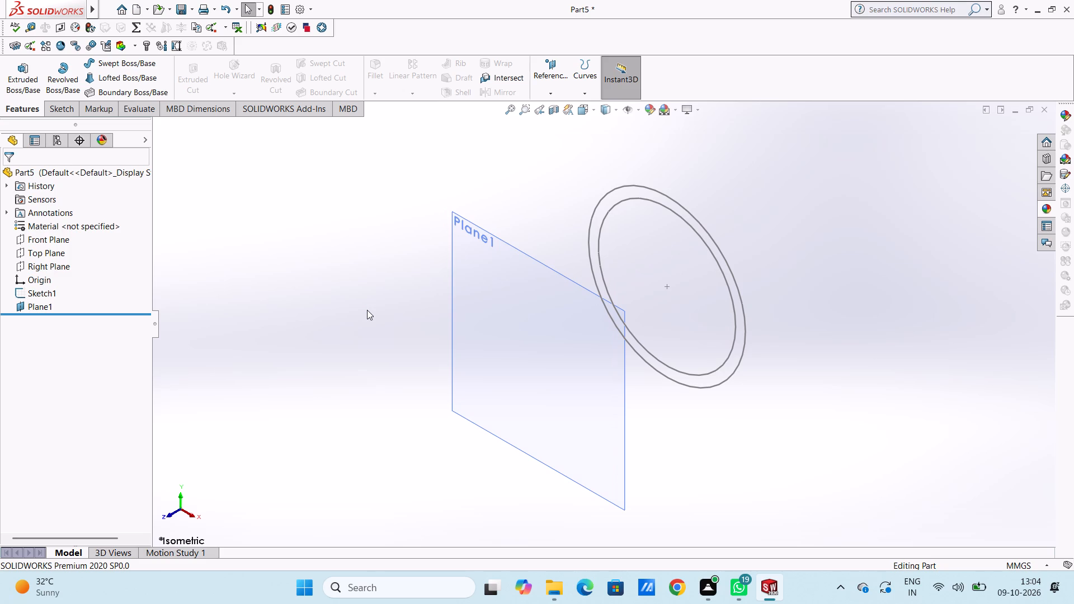
Open a new sketch on the 164 mm offset plane, viewed from the front.
key(ctrl+1)
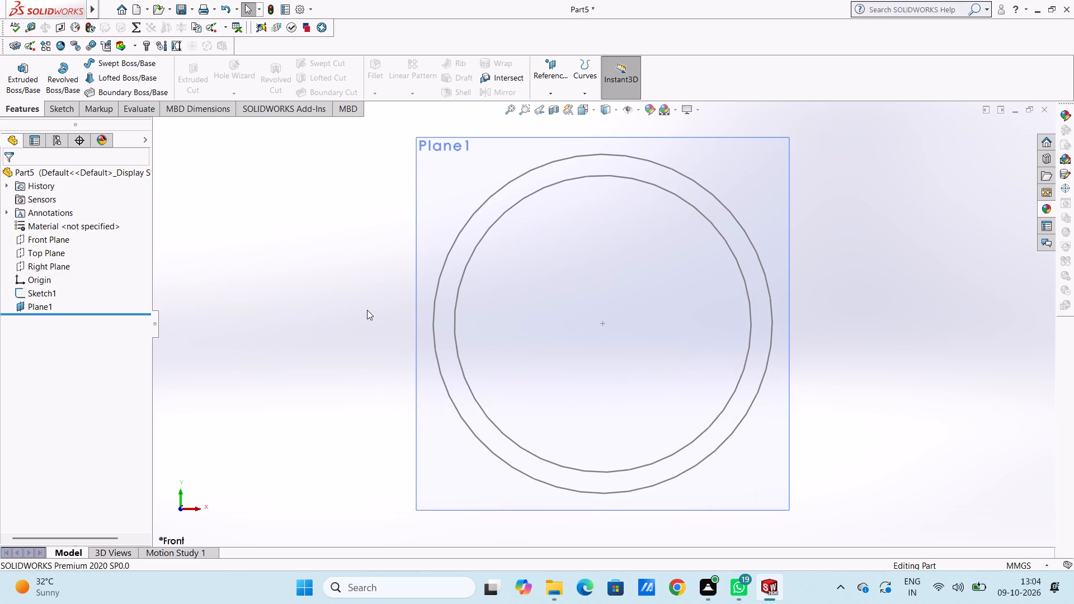
scroll(367, 310, up, 4)
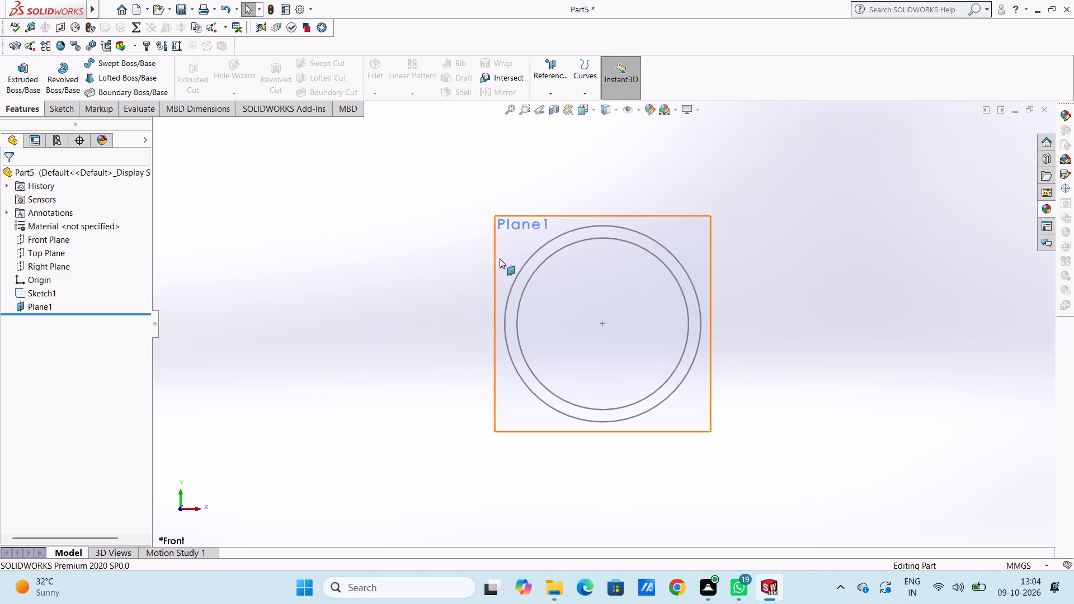
click(508, 248)
click(558, 218)
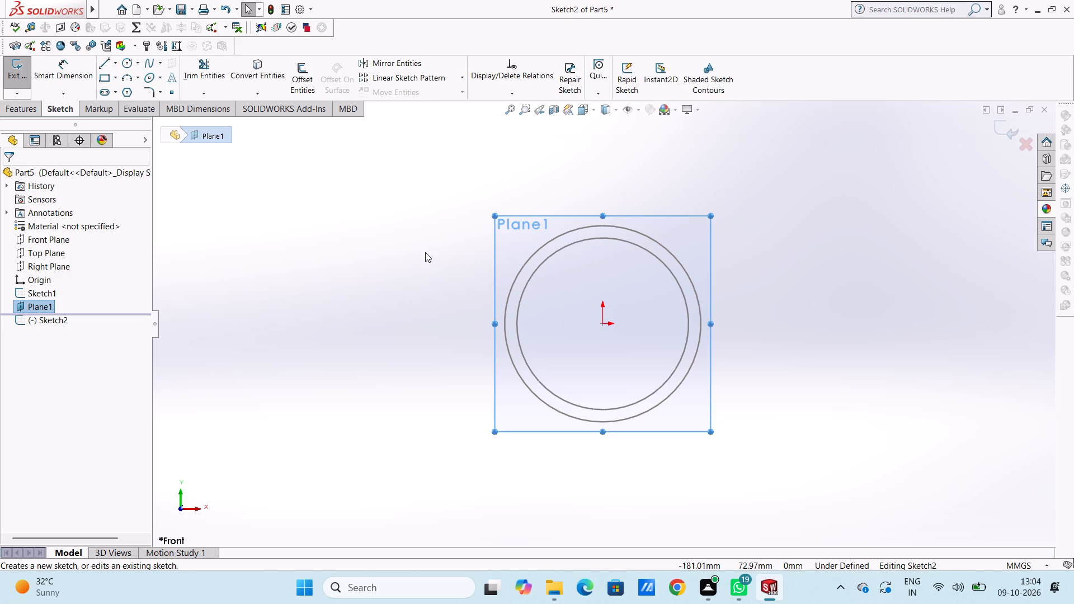
click(425, 252)
Draw a circle centred on the origin, inside the existing rings, in the offset plane's sketch.
click(126, 64)
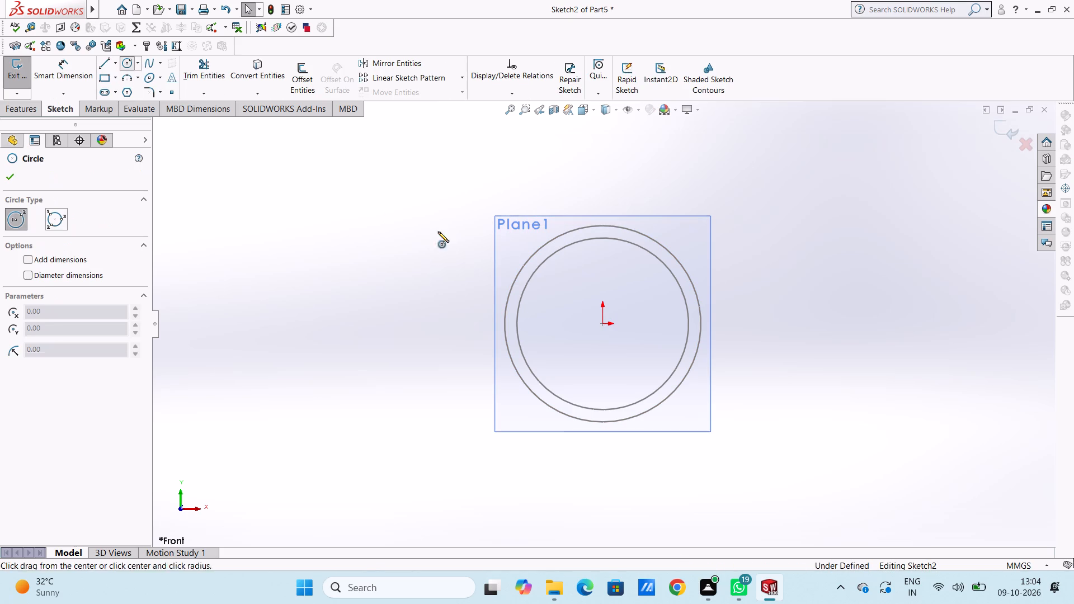
click(603, 325)
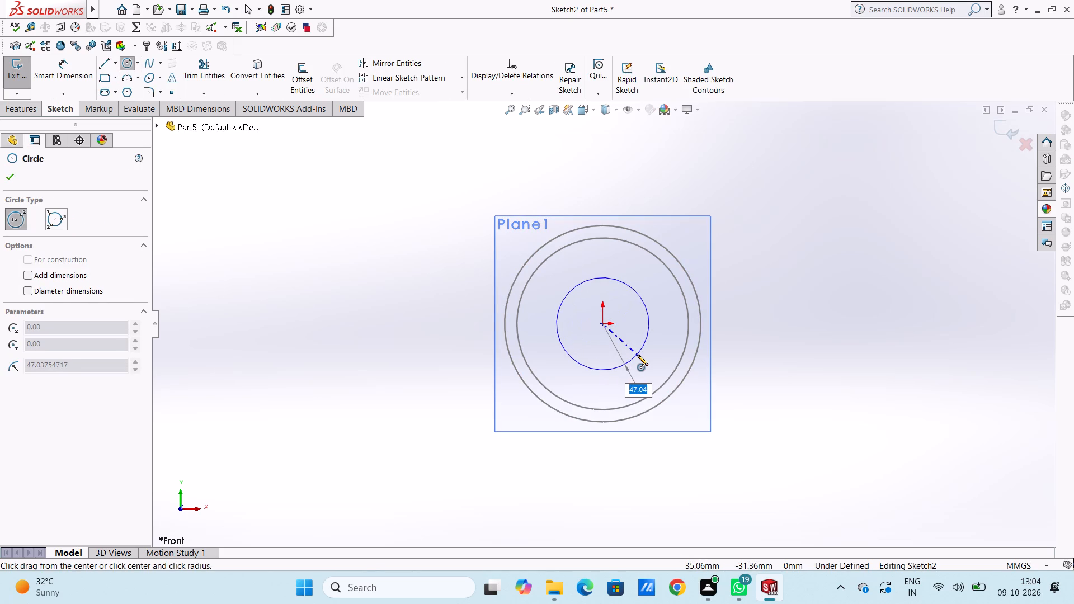
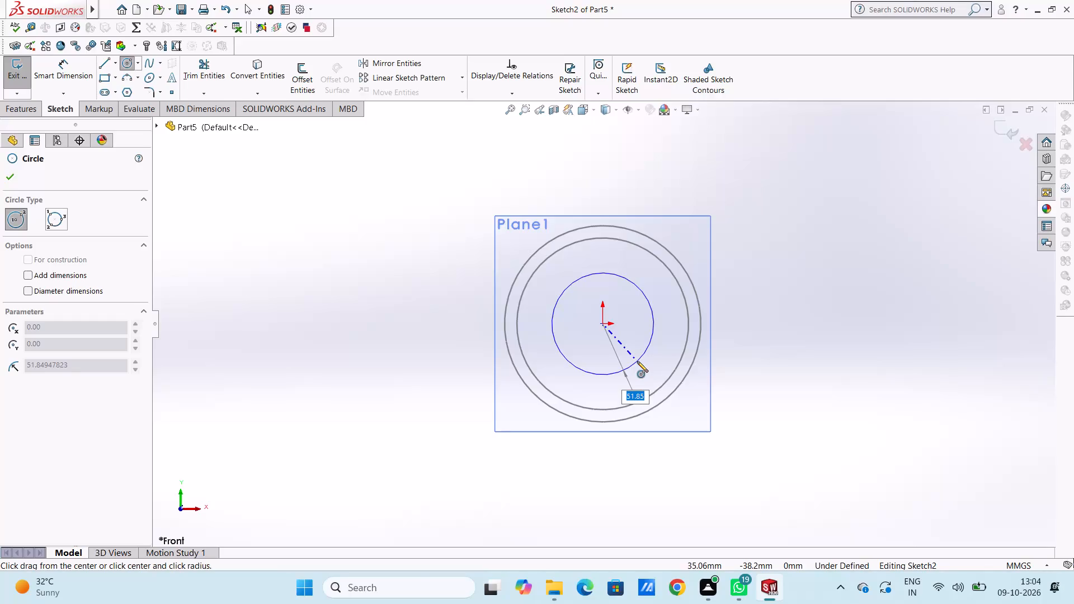
Finish the origin-centred circle at about 46 mm radius and draw a concentric circle of about 21 mm radius inside it.
click(632, 358)
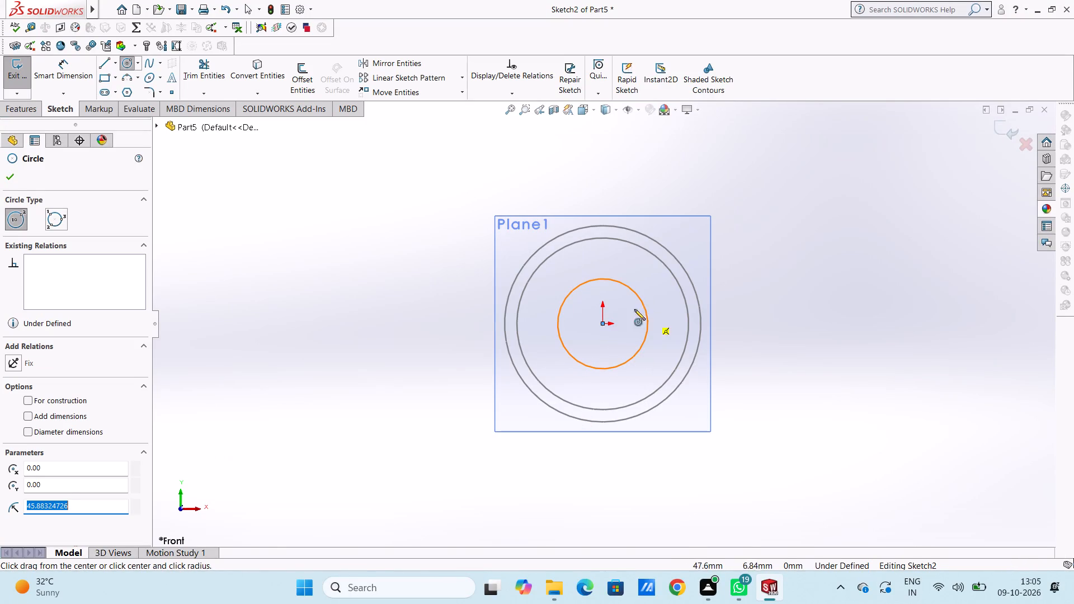
click(604, 323)
click(615, 339)
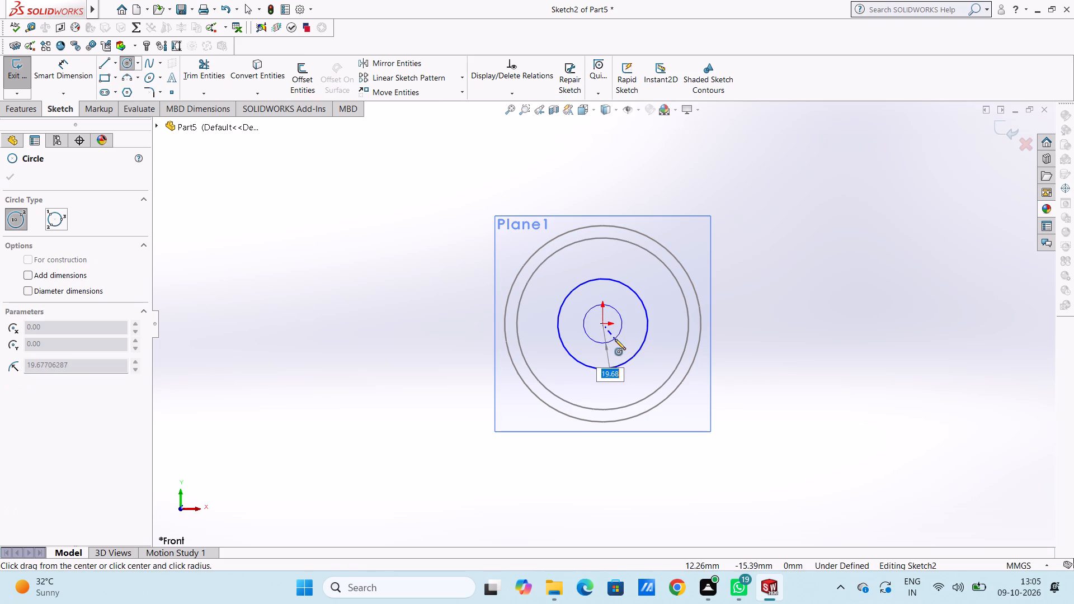
click(15, 178)
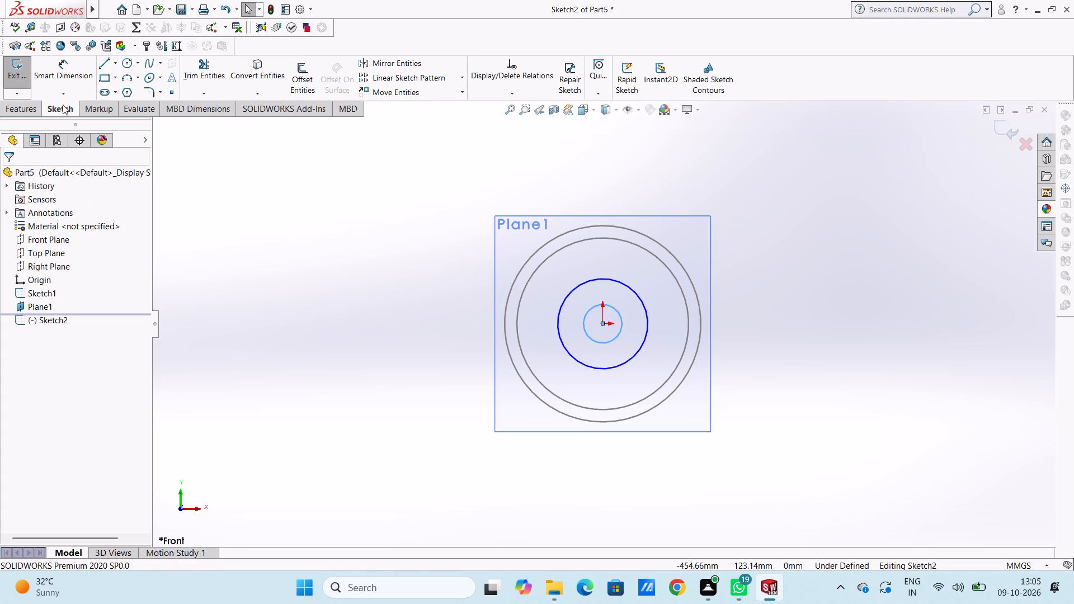
Dimension the larger circle in the offset plane's sketch to a diameter of 100 mm.
click(73, 67)
scroll(567, 246, up, 3)
middle_drag(713, 262, 687, 279)
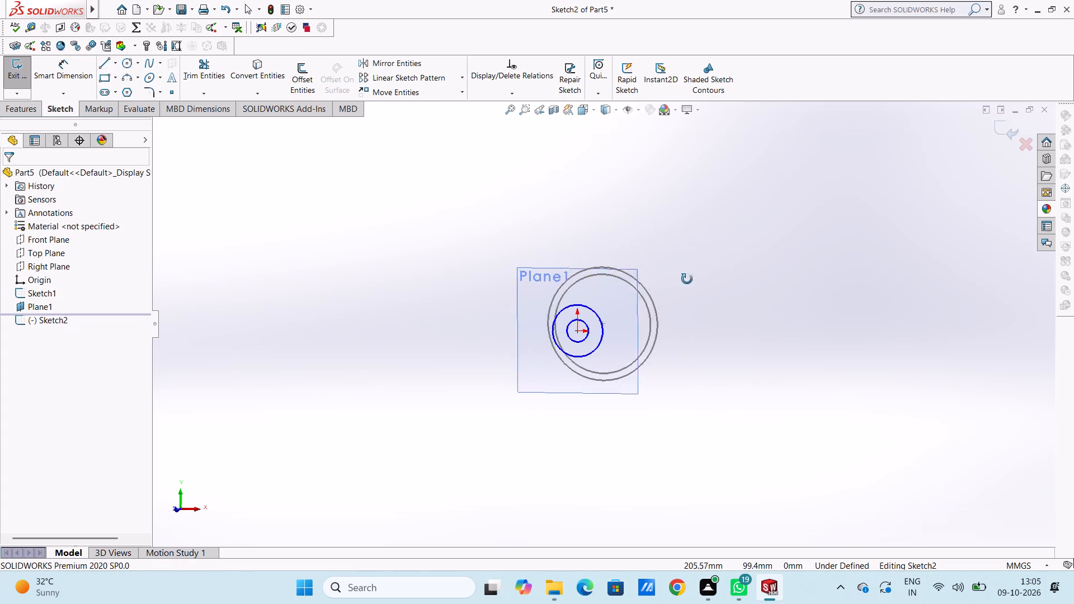
middle_drag(687, 279, 656, 294)
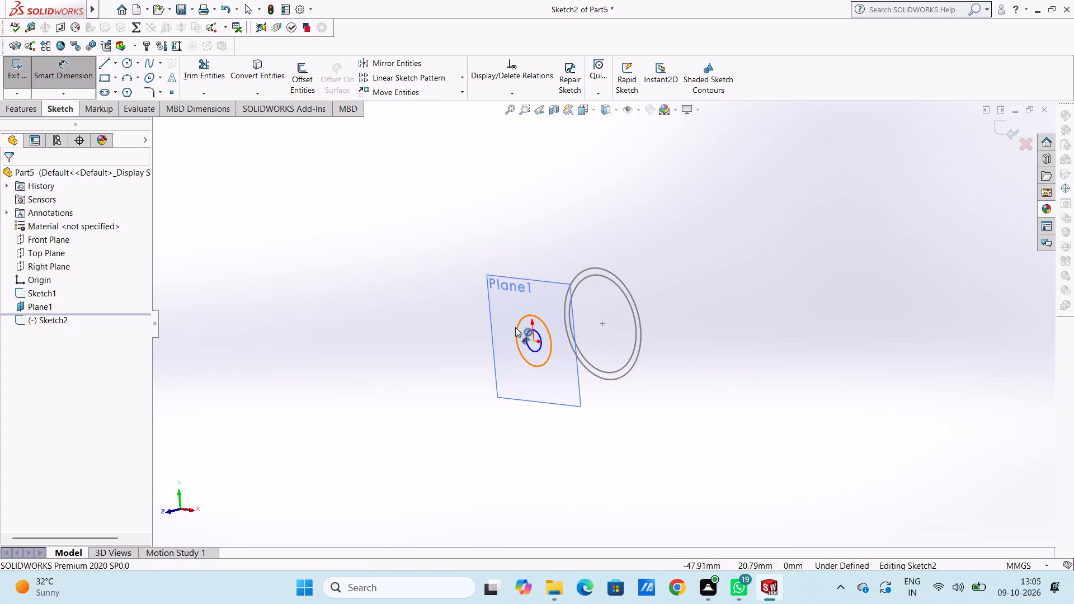
click(516, 327)
click(342, 195)
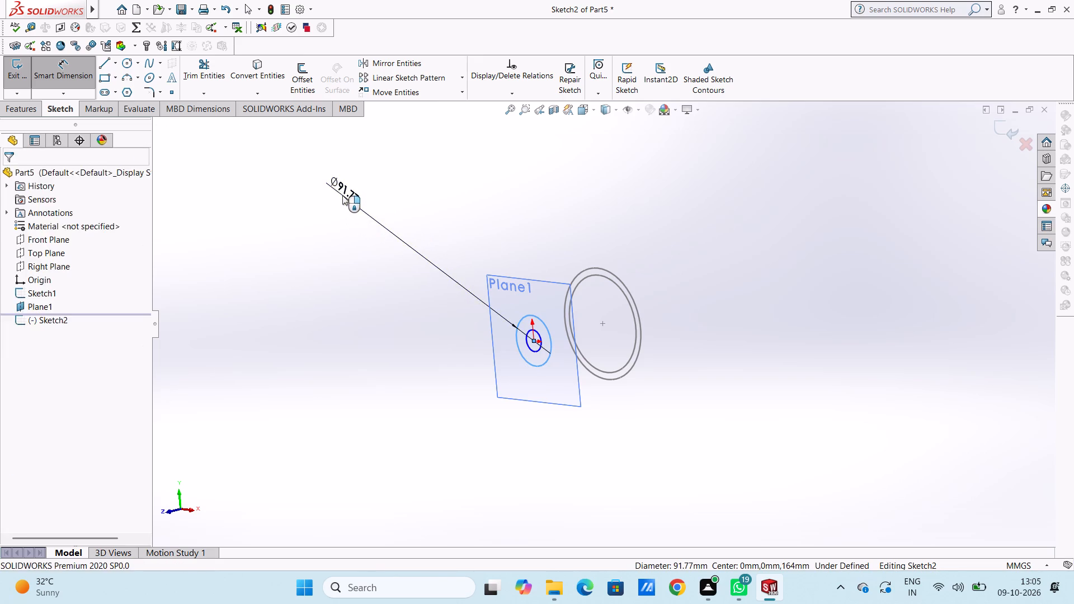
text(100)
key(Return)
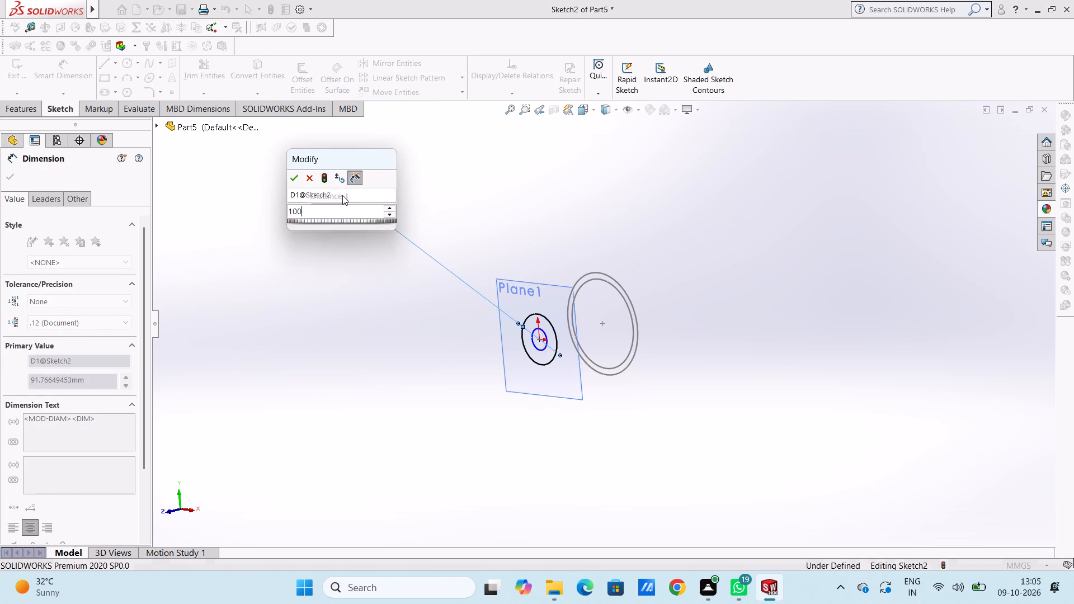
click(373, 296)
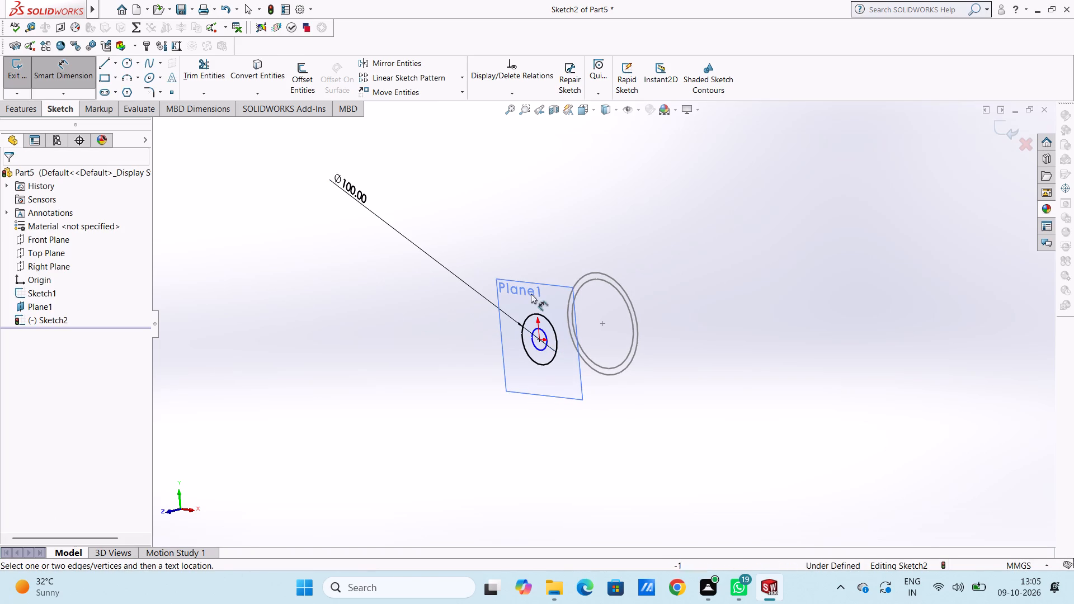
Dimension the smaller circle in the offset plane's sketch to a diameter of 160 mm.
click(545, 334)
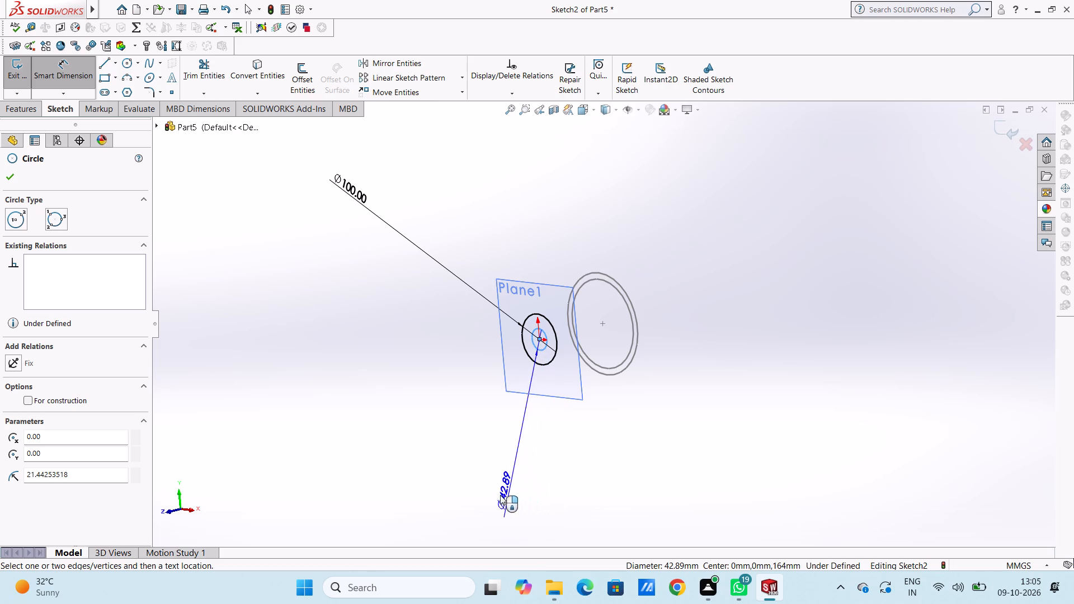
click(439, 493)
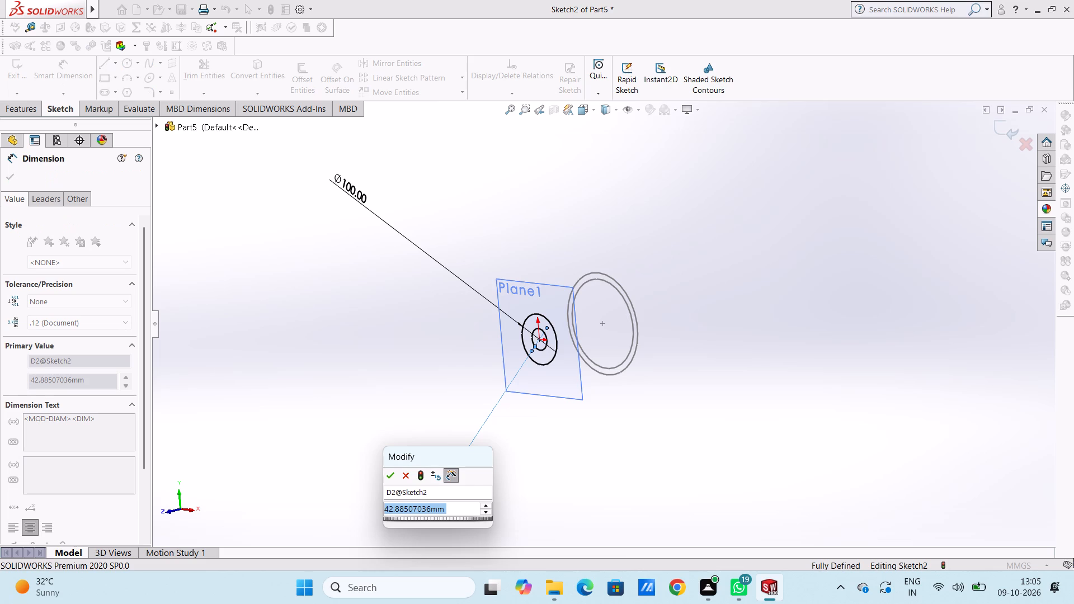
text(160)
key(Return)
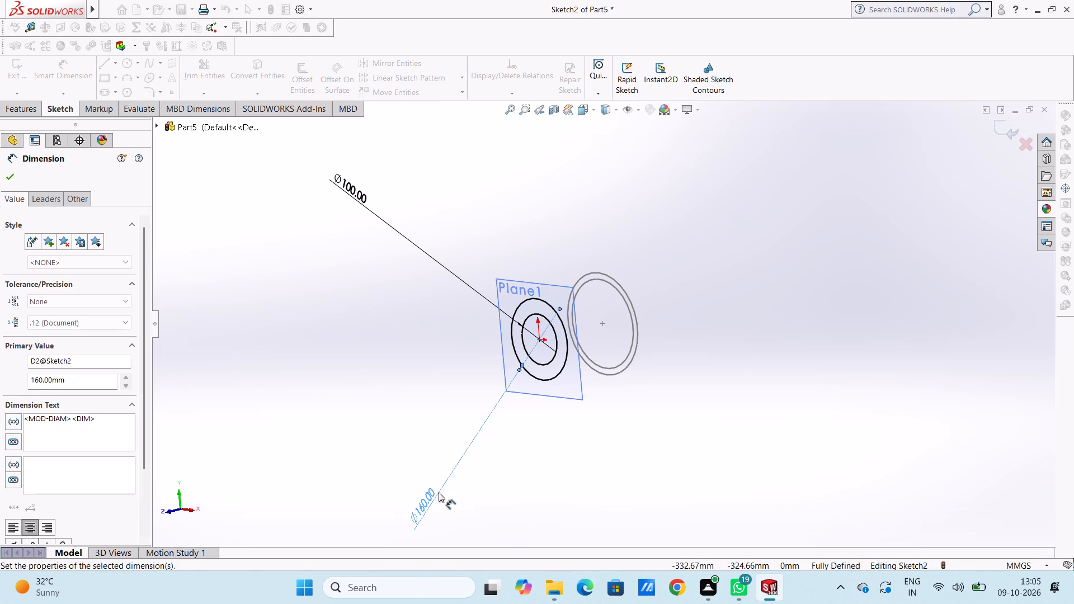
click(371, 346)
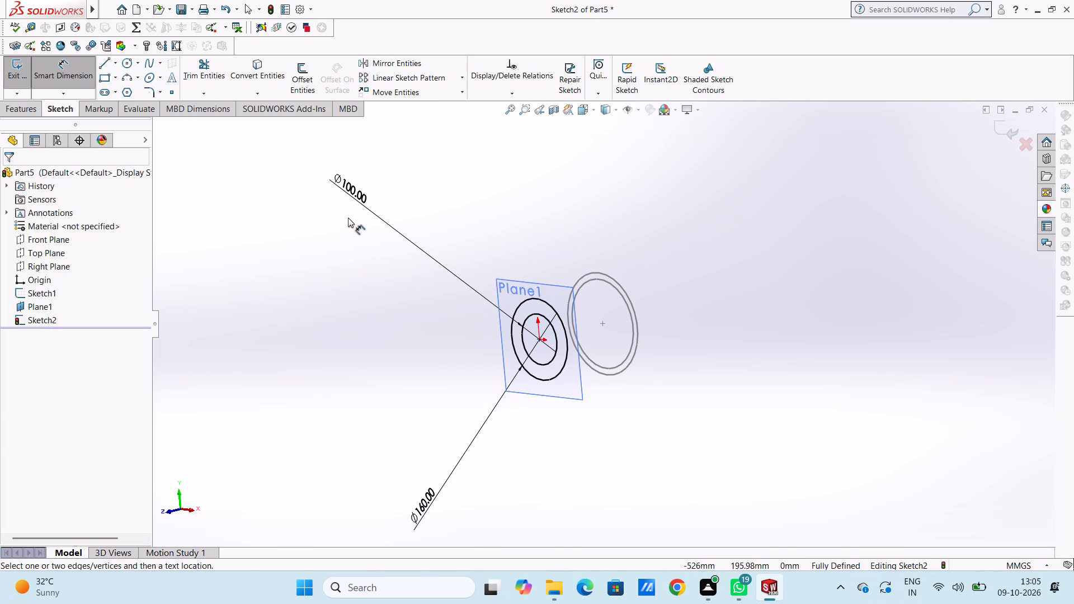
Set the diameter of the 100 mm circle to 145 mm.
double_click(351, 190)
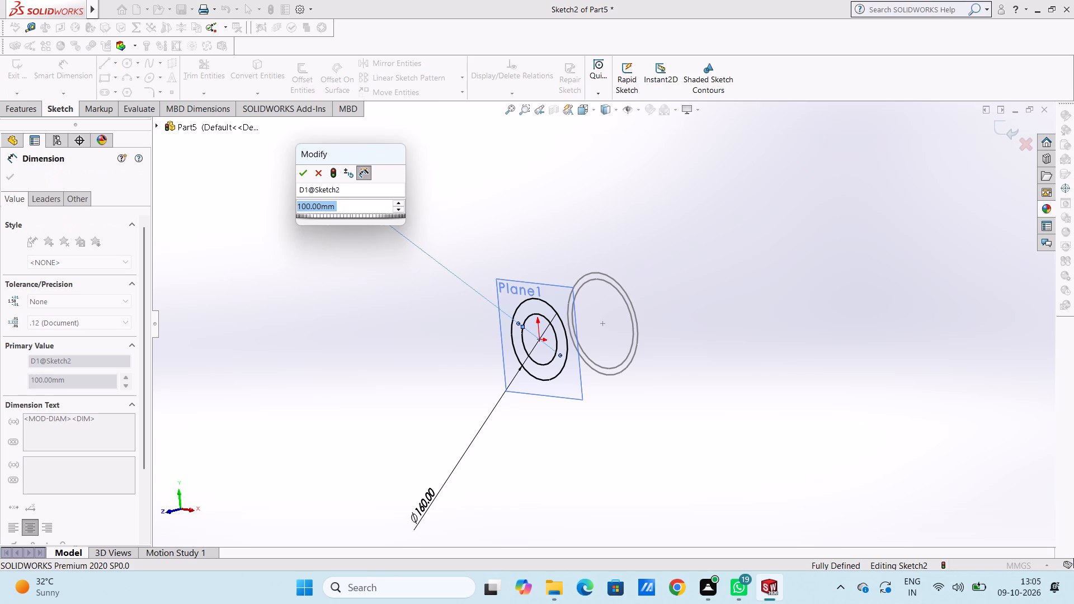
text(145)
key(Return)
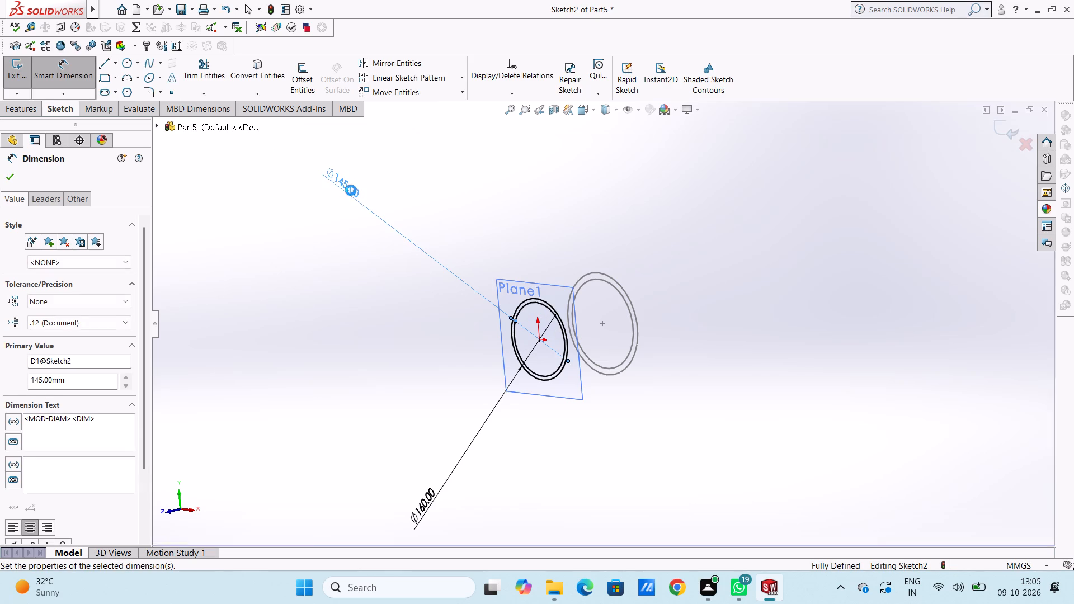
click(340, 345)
Set the diameter of the inner circle on the offset plane to 135 mm.
middle_drag(649, 343, 664, 331)
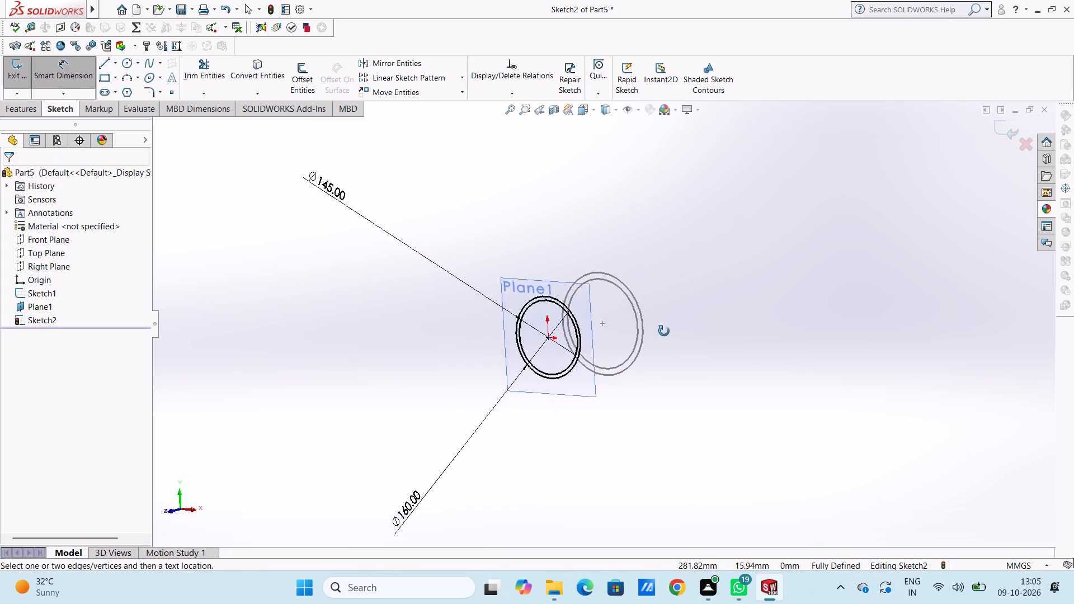
middle_drag(664, 331, 674, 331)
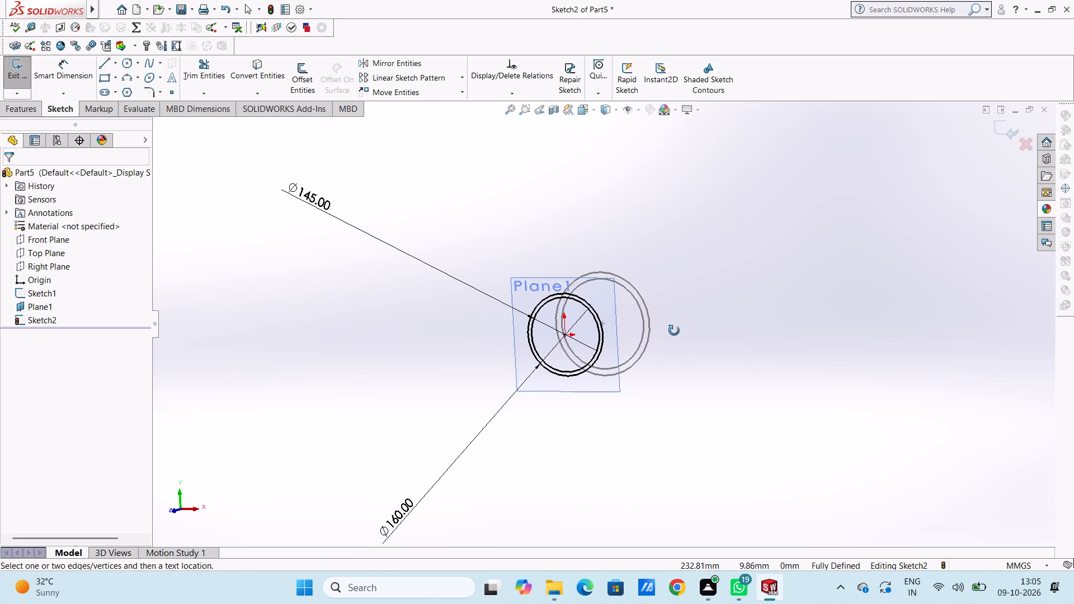
middle_drag(674, 331, 666, 334)
scroll(599, 333, down, 4)
scroll(574, 320, up, 3)
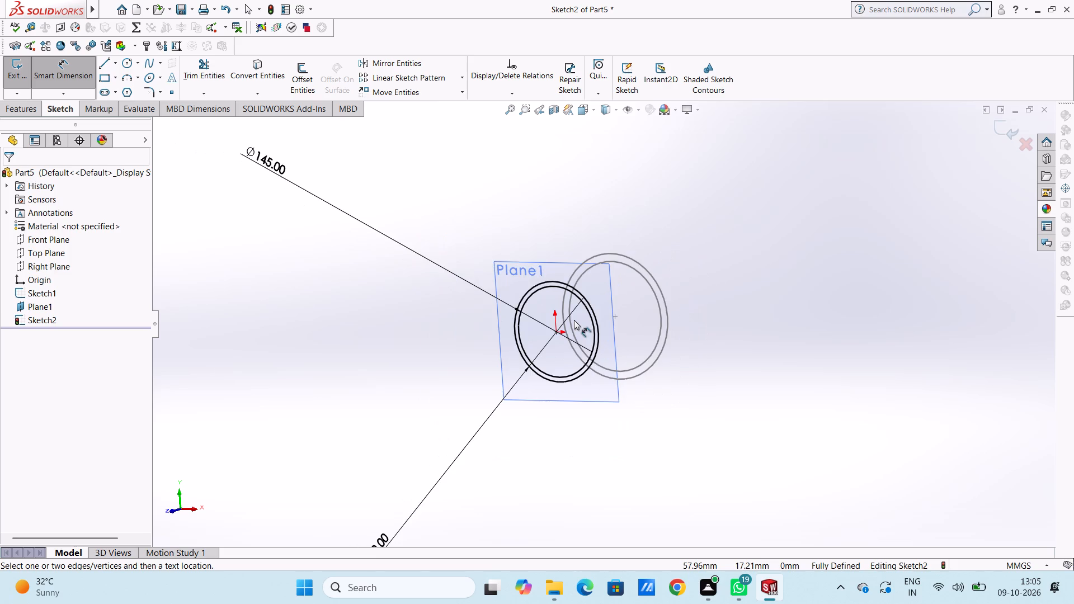
scroll(548, 319, up, 2)
double_click(360, 209)
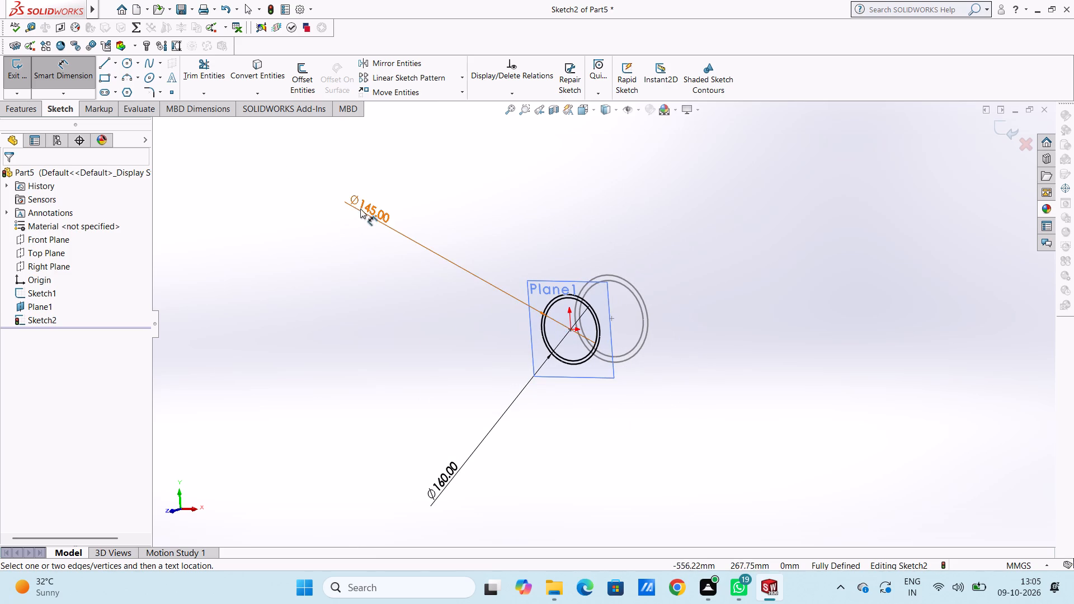
text(135)
key(Return)
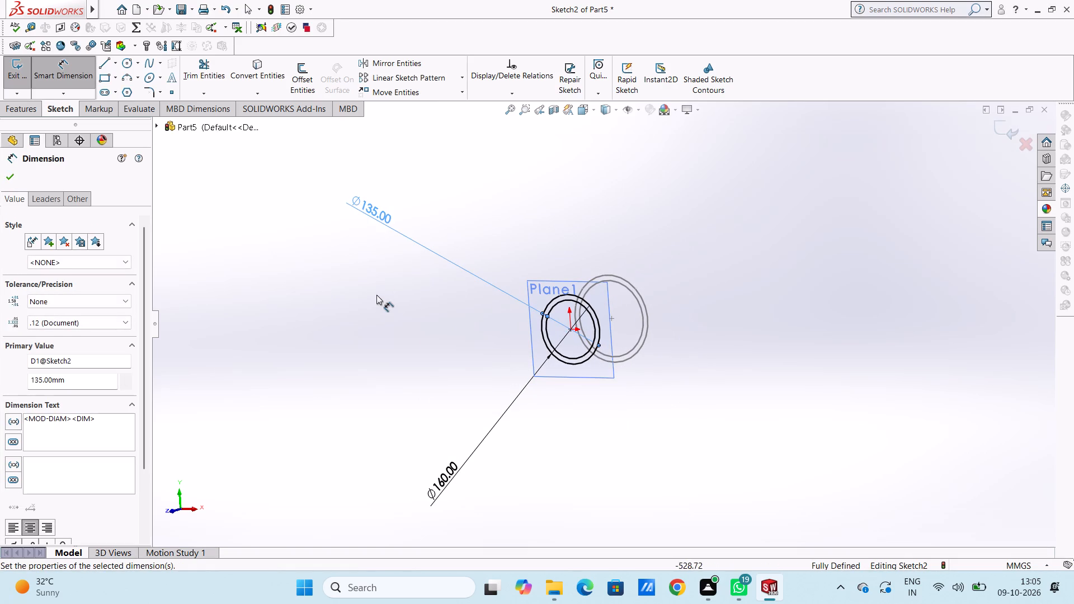
click(377, 301)
Finish and exit the two-circle sketch on the offset plane.
middle_drag(736, 265, 677, 266)
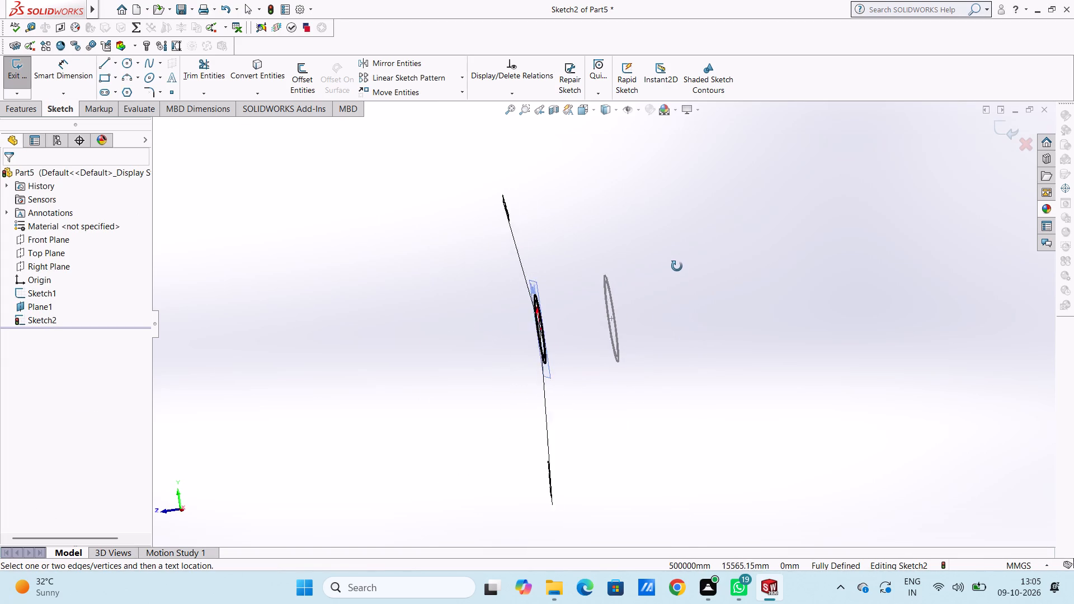
middle_drag(677, 266, 718, 271)
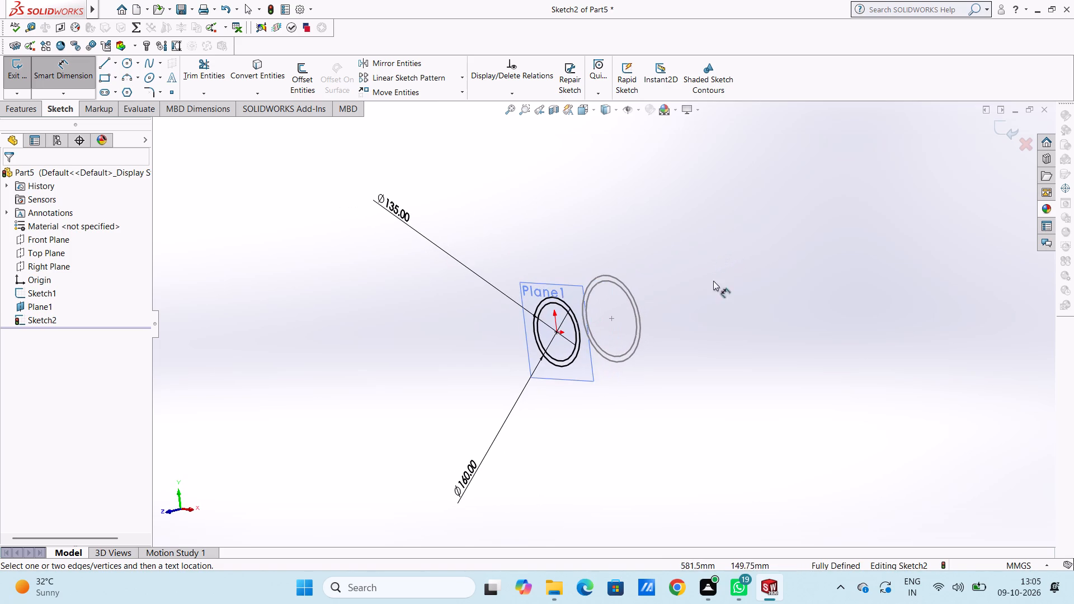
click(87, 82)
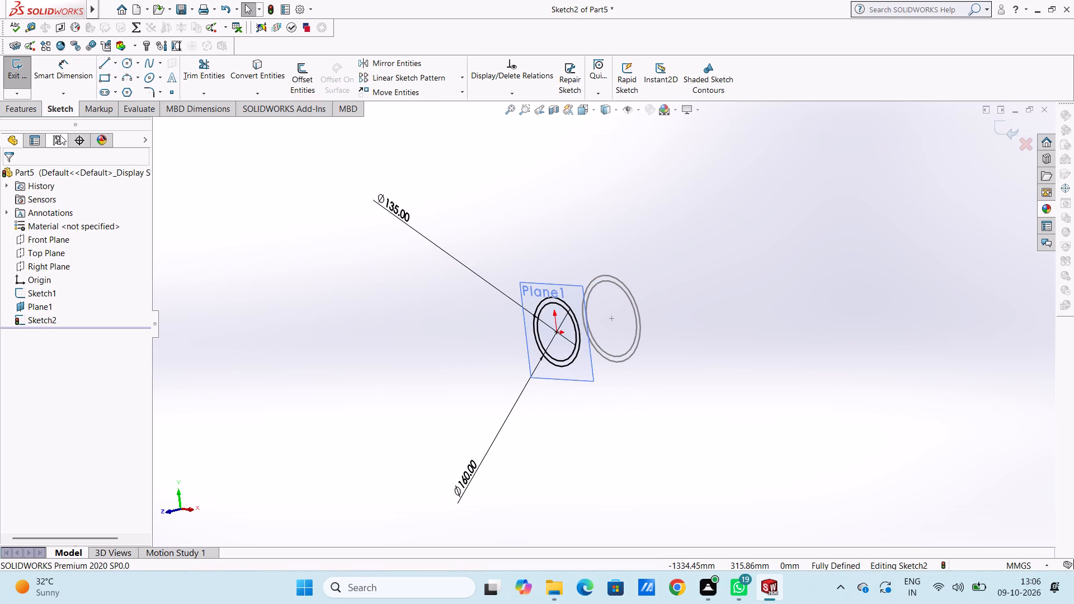
click(29, 113)
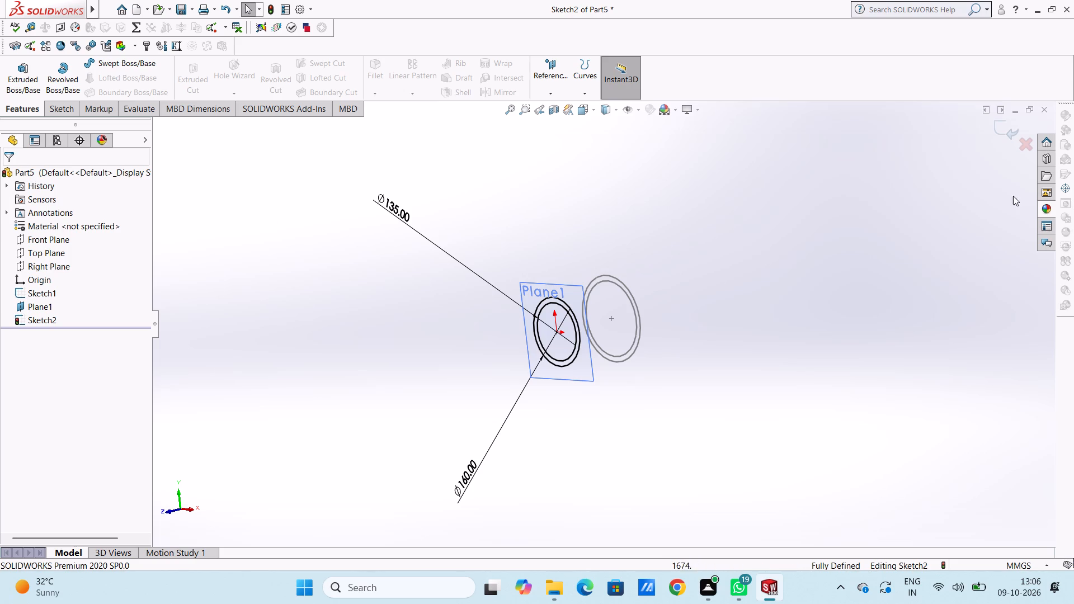
click(997, 130)
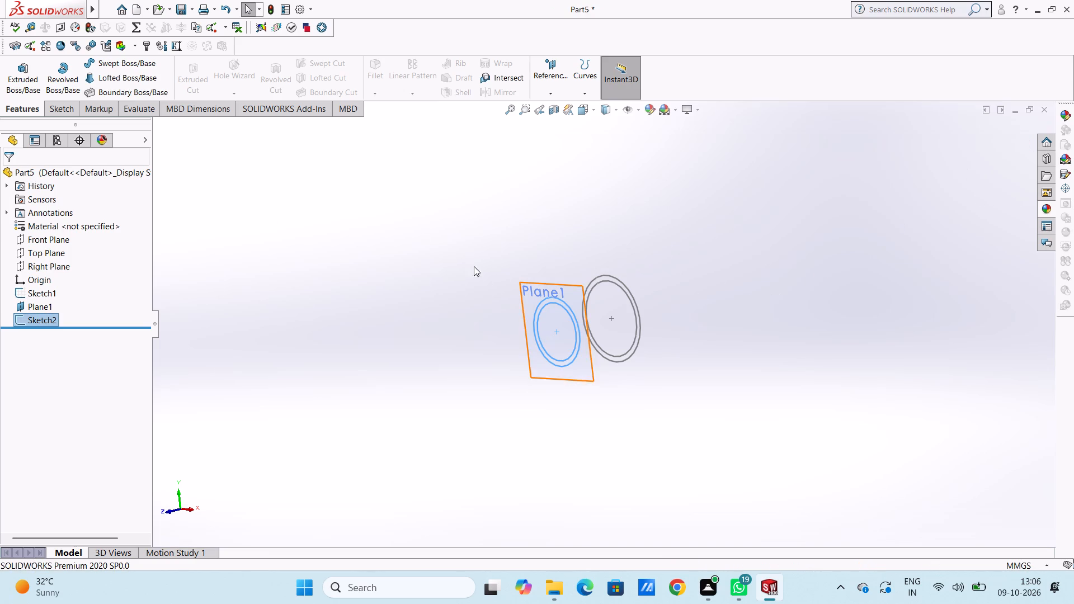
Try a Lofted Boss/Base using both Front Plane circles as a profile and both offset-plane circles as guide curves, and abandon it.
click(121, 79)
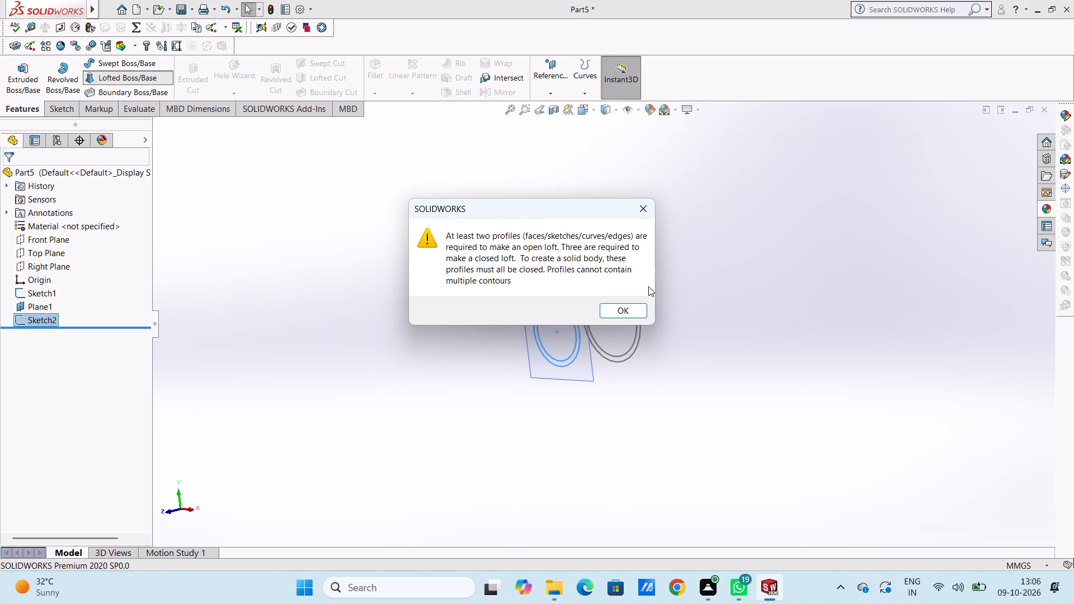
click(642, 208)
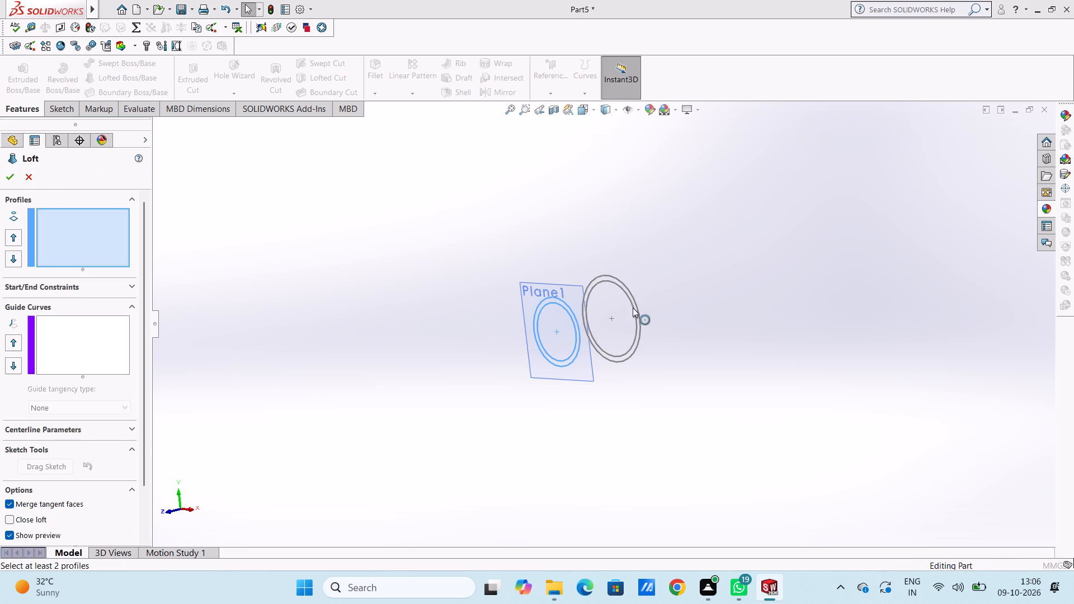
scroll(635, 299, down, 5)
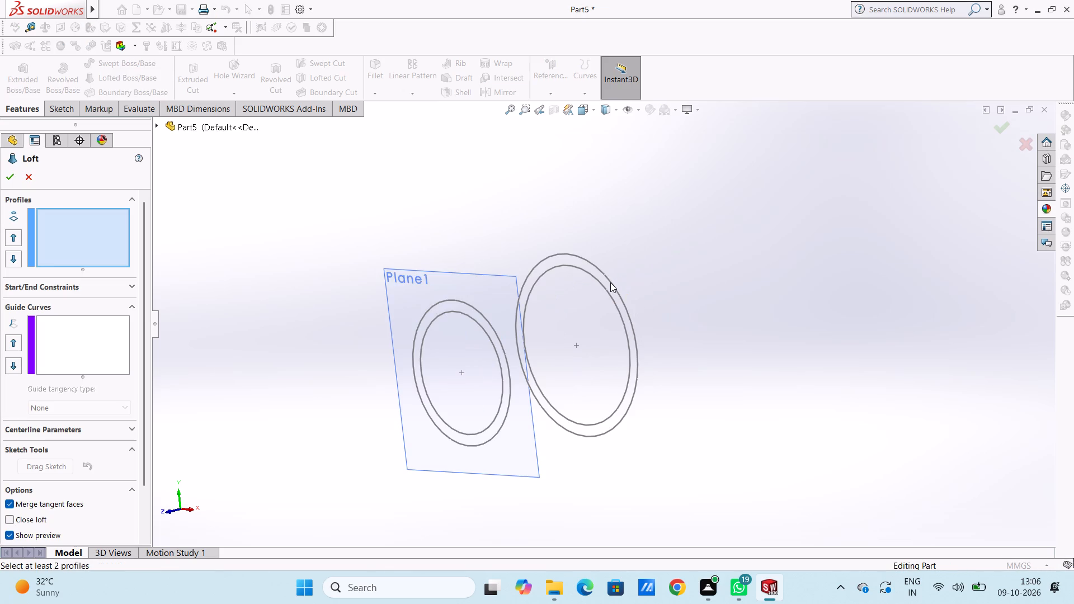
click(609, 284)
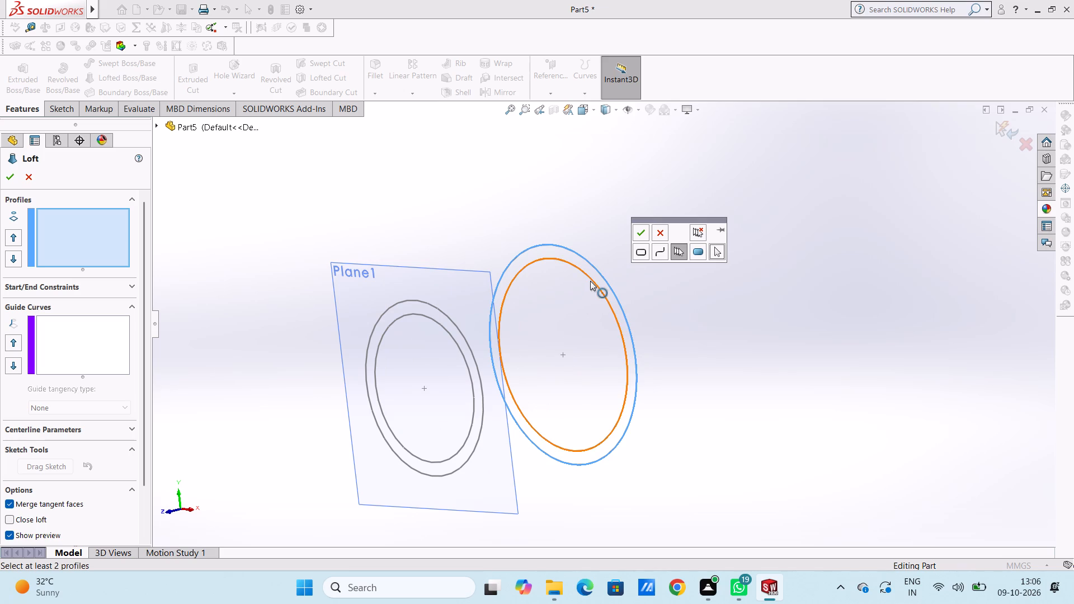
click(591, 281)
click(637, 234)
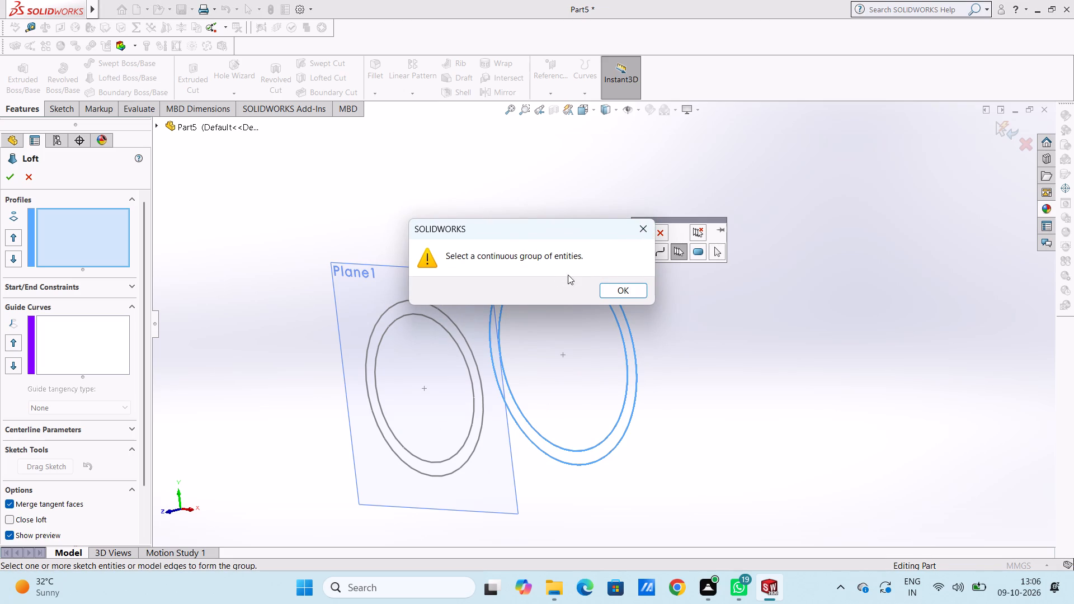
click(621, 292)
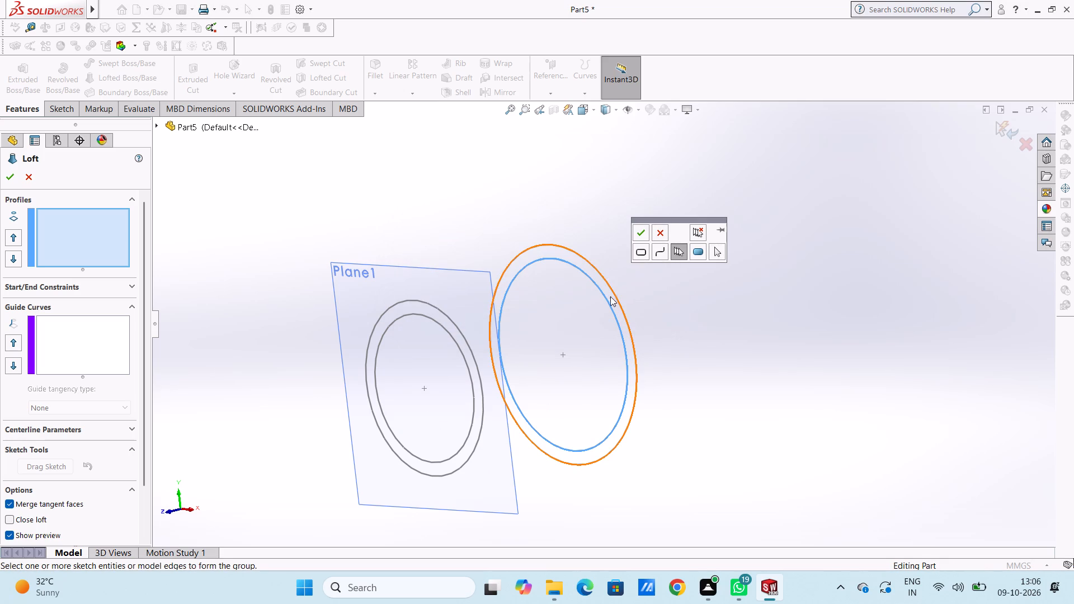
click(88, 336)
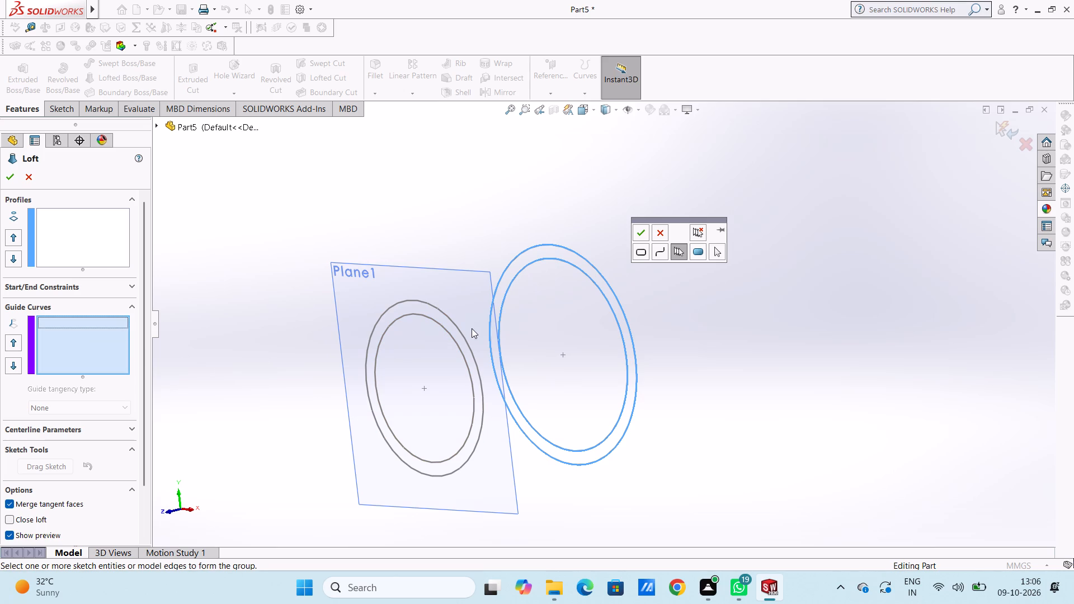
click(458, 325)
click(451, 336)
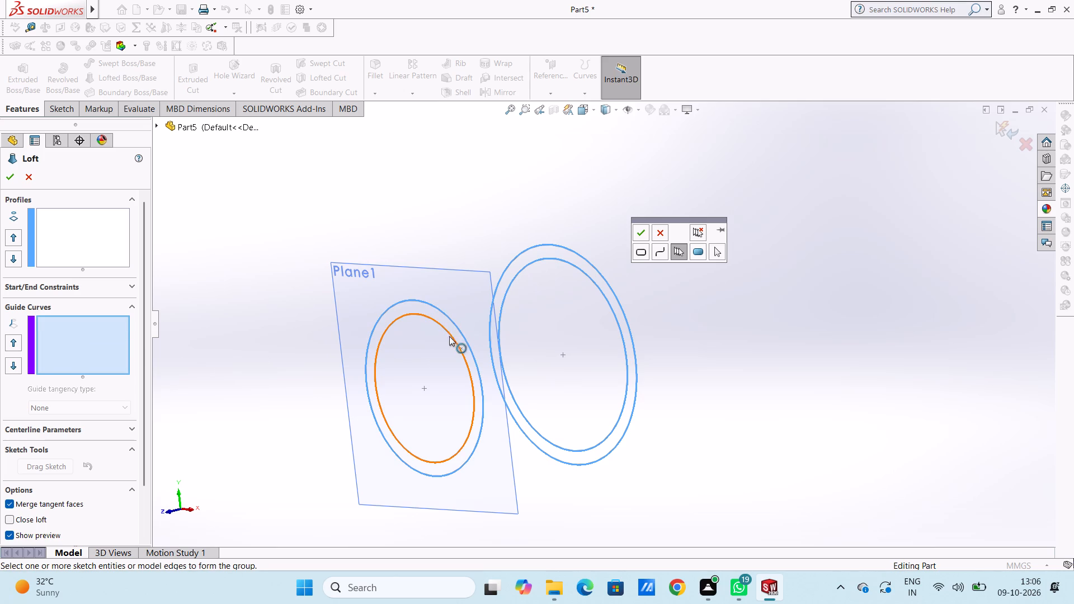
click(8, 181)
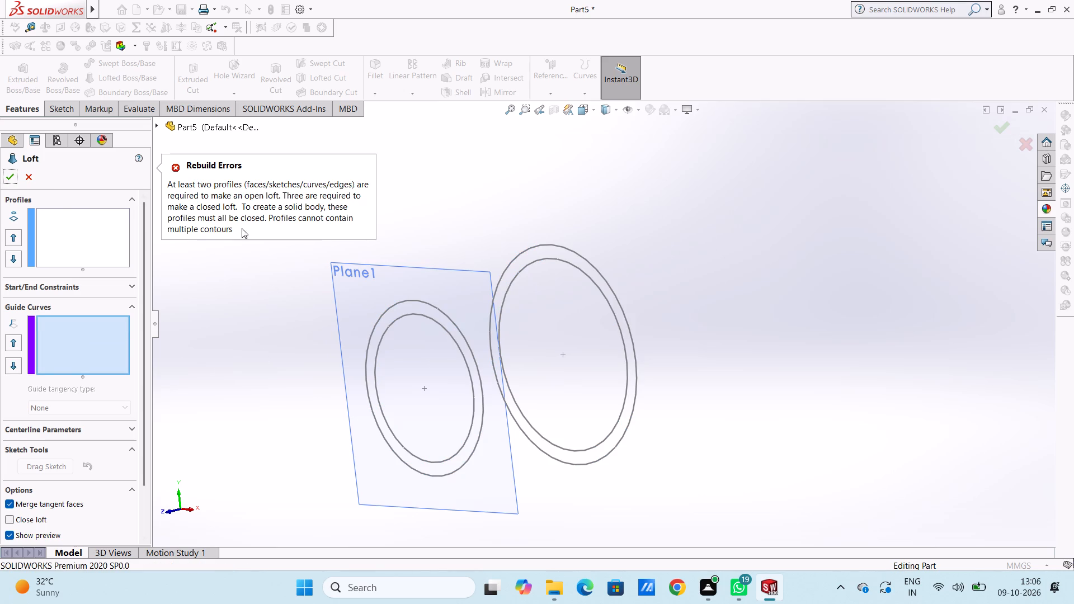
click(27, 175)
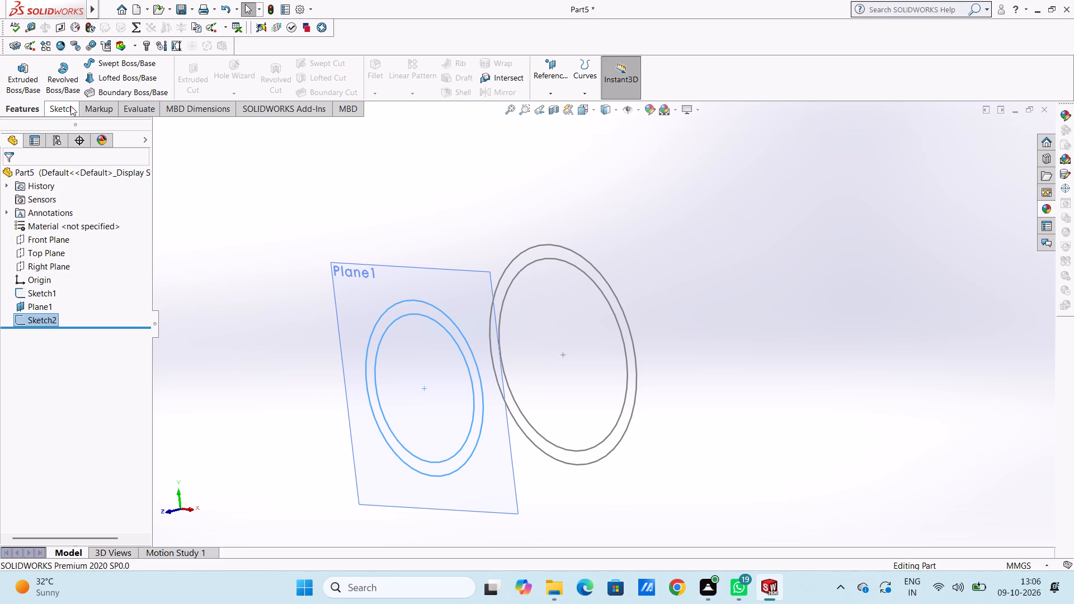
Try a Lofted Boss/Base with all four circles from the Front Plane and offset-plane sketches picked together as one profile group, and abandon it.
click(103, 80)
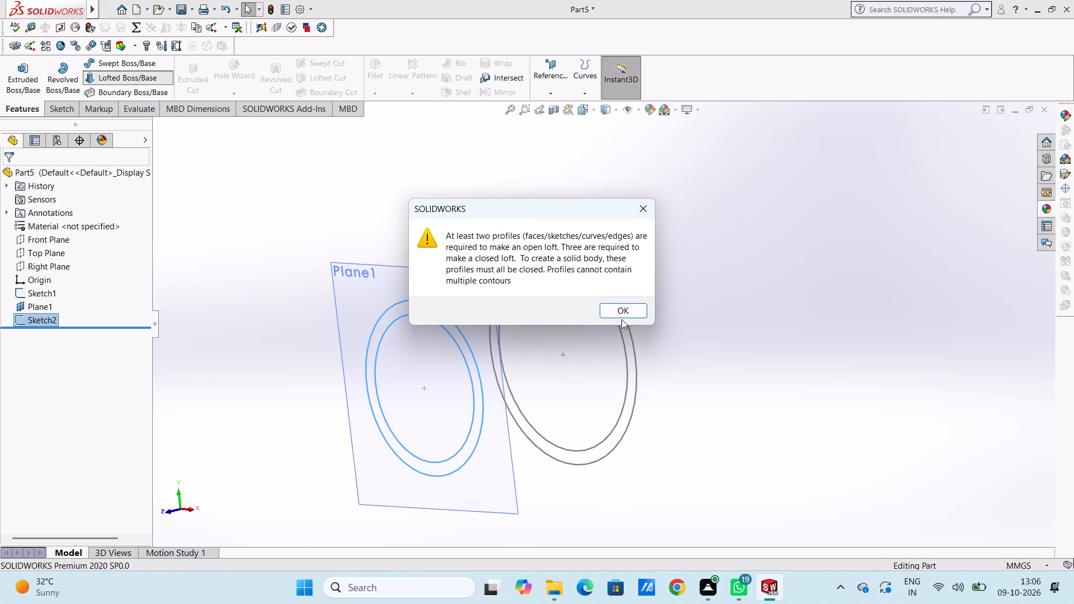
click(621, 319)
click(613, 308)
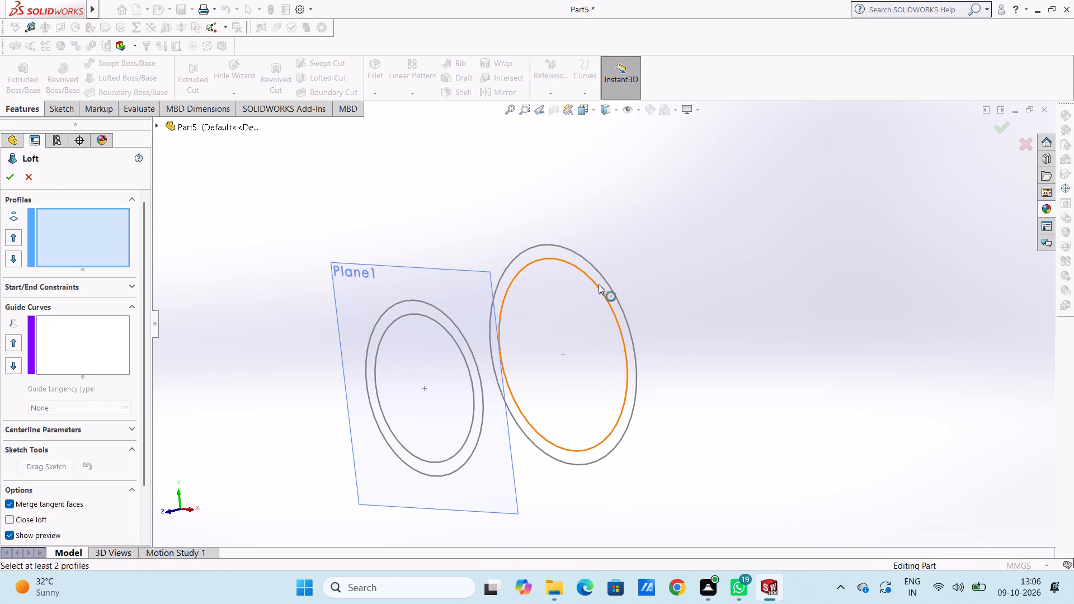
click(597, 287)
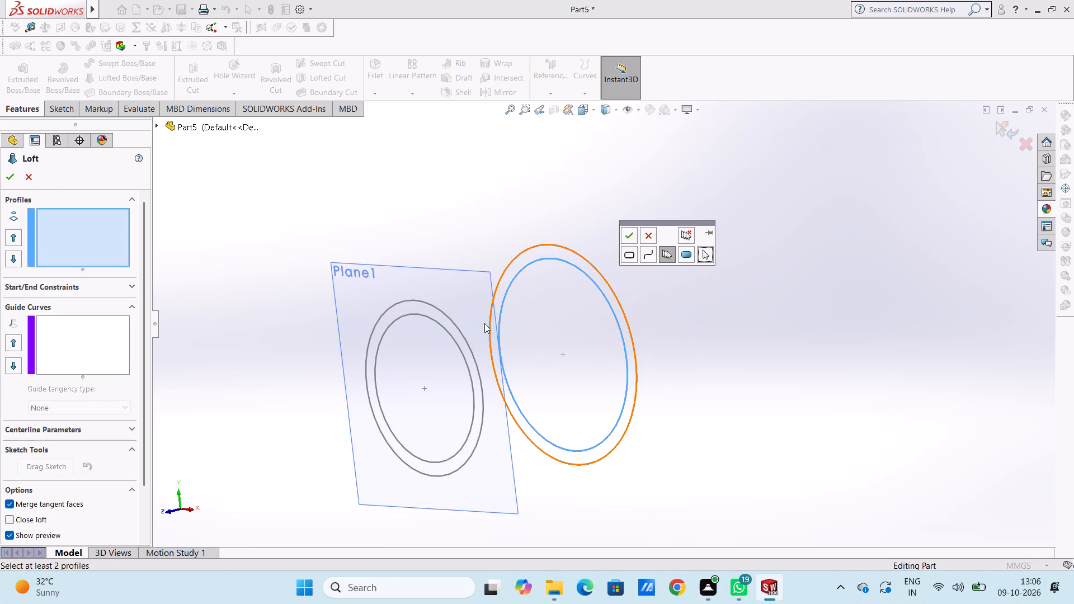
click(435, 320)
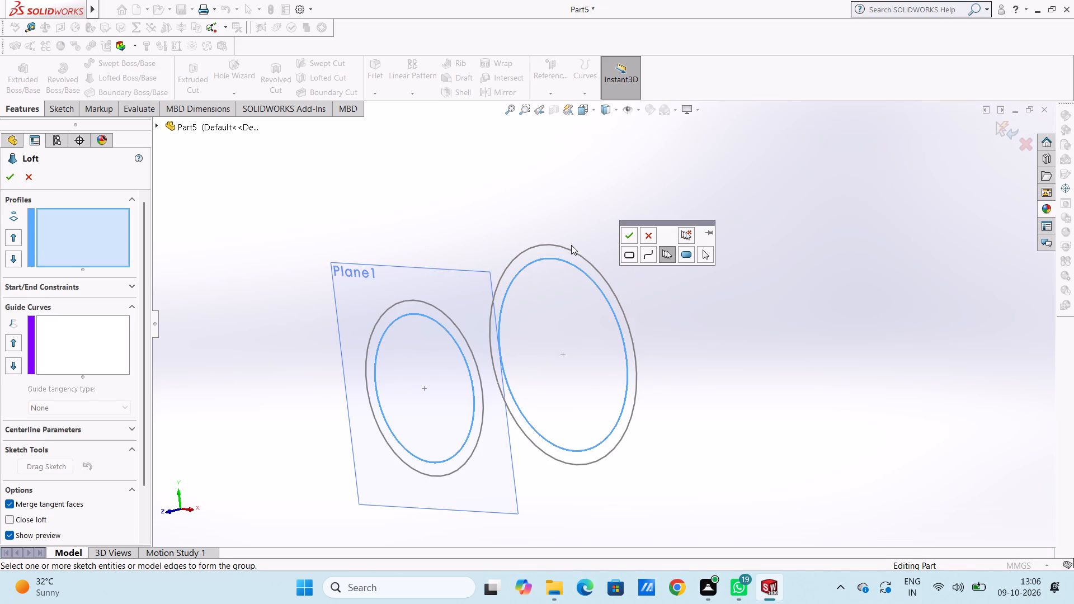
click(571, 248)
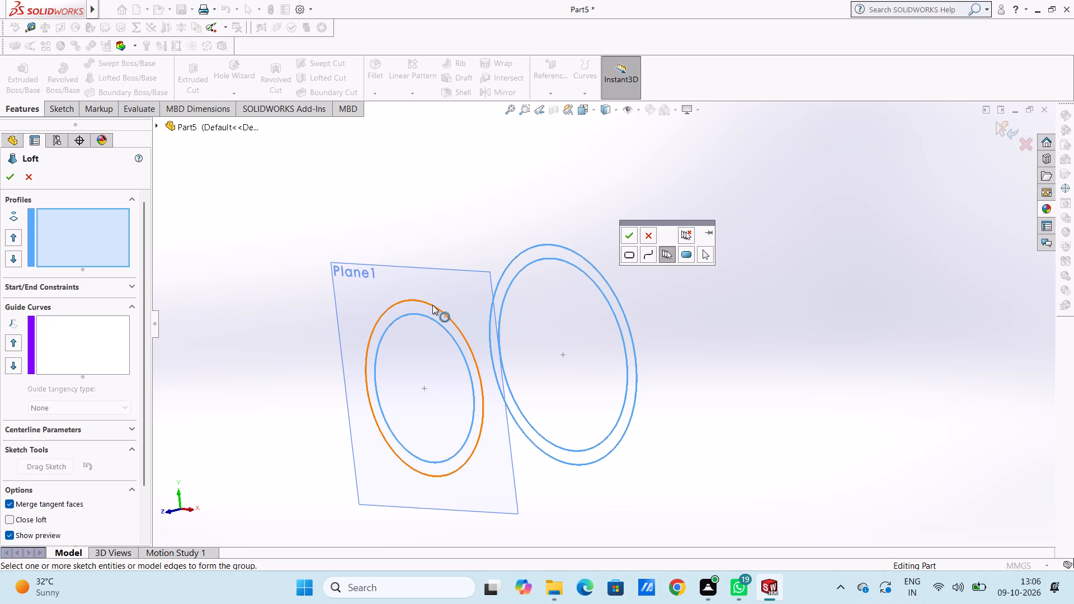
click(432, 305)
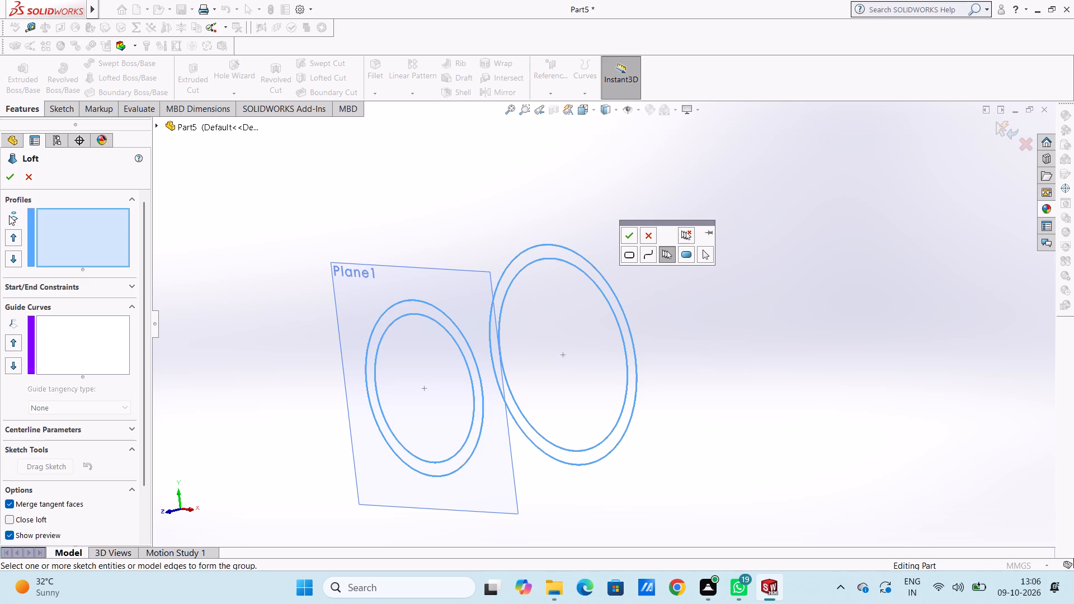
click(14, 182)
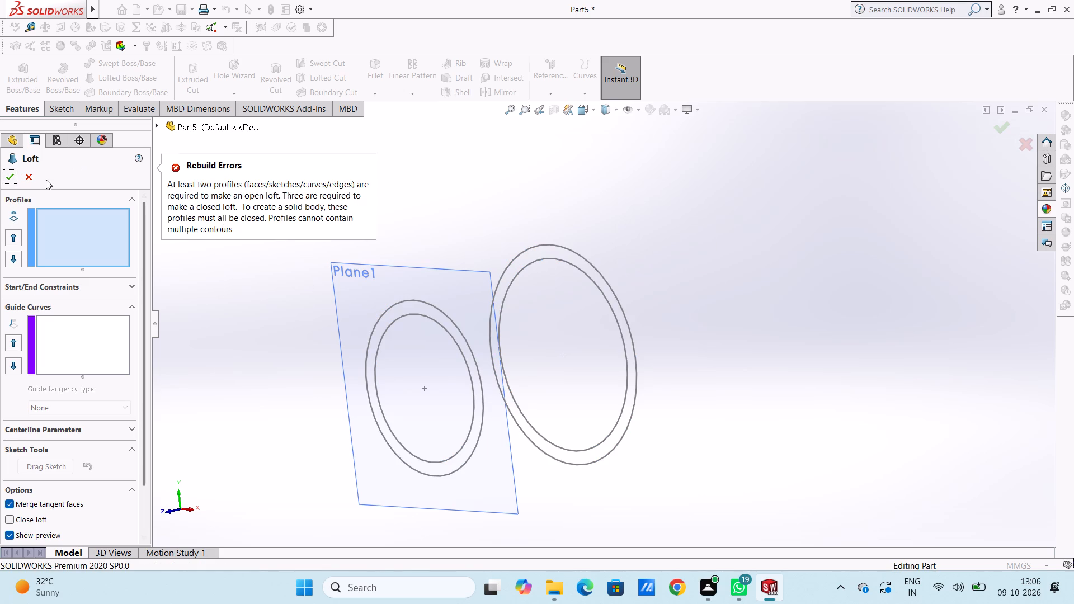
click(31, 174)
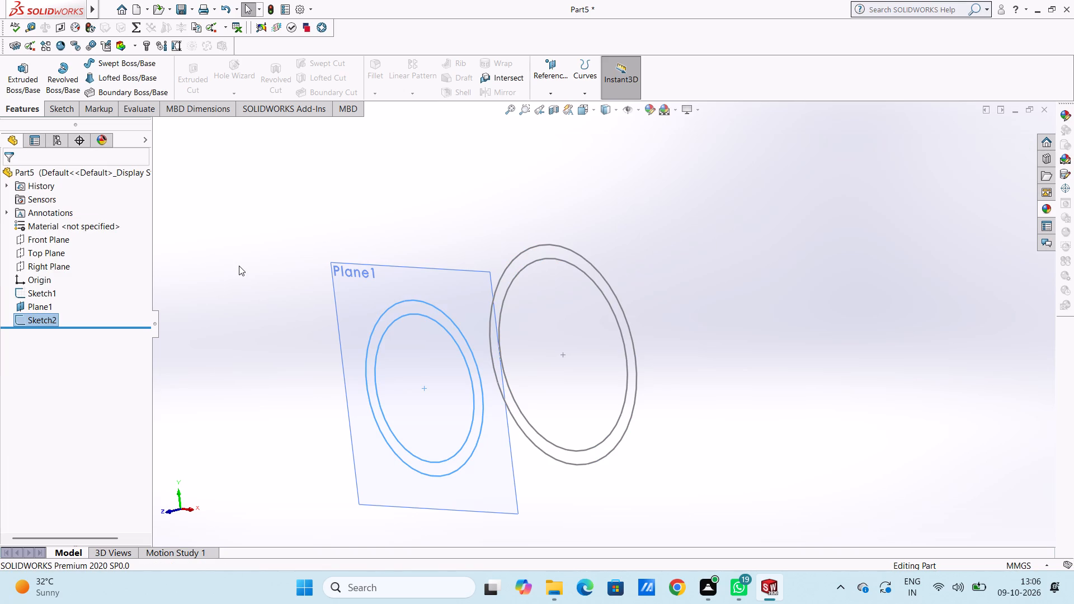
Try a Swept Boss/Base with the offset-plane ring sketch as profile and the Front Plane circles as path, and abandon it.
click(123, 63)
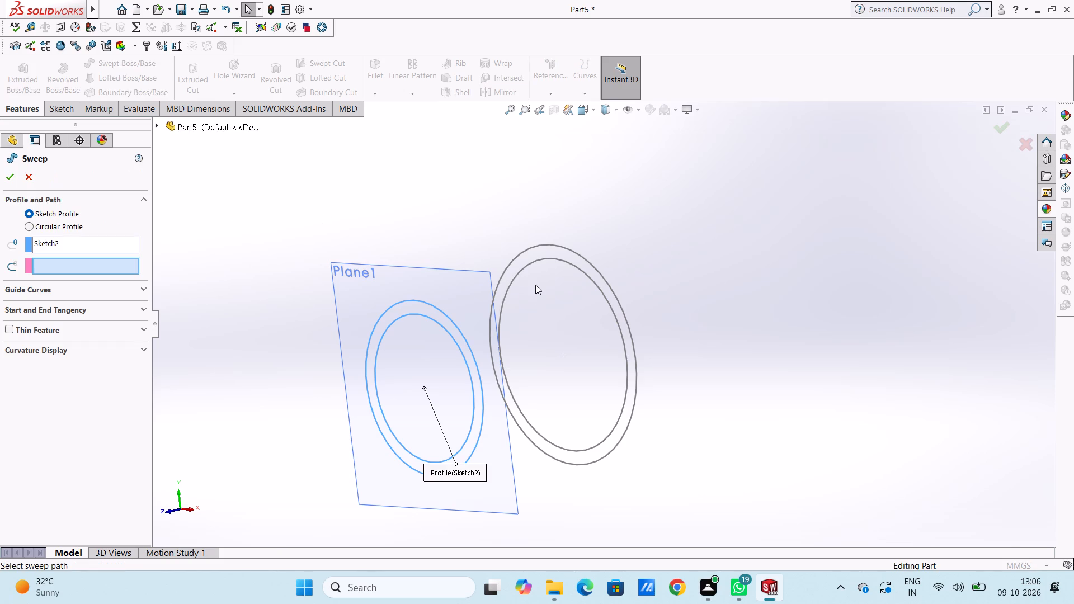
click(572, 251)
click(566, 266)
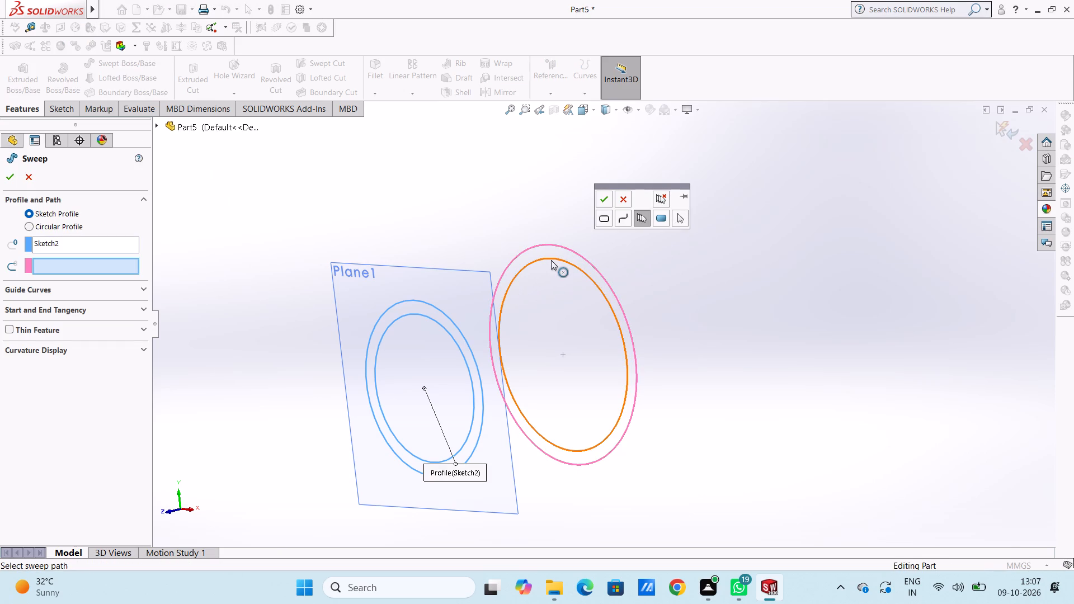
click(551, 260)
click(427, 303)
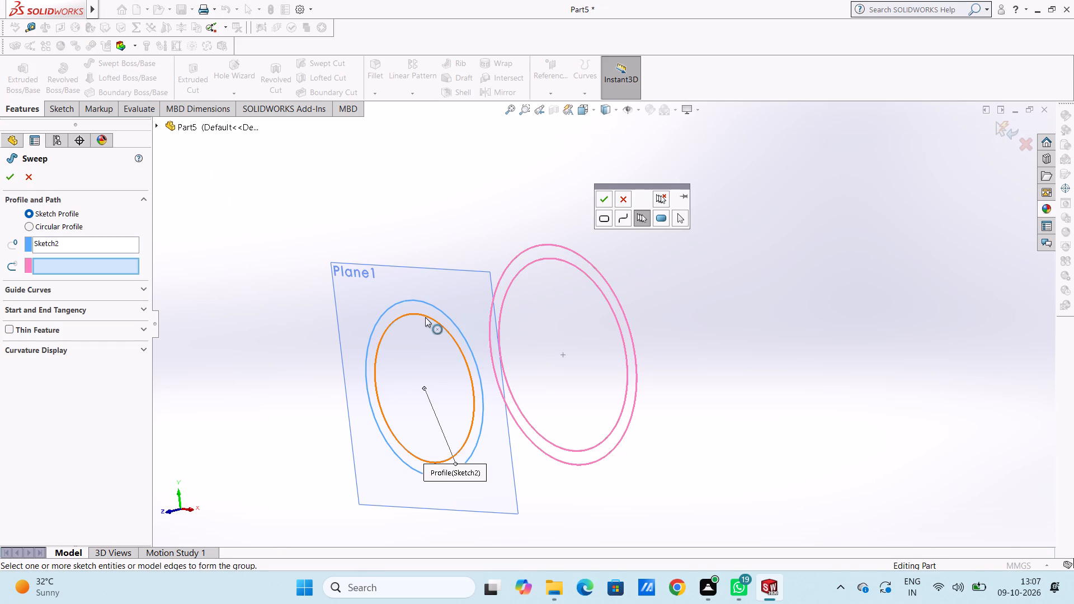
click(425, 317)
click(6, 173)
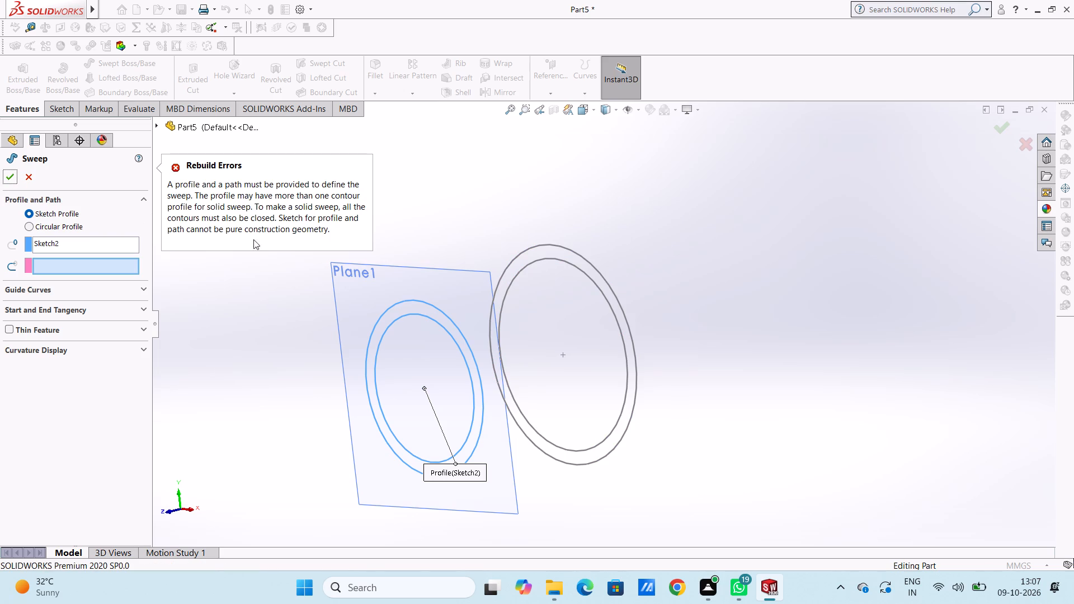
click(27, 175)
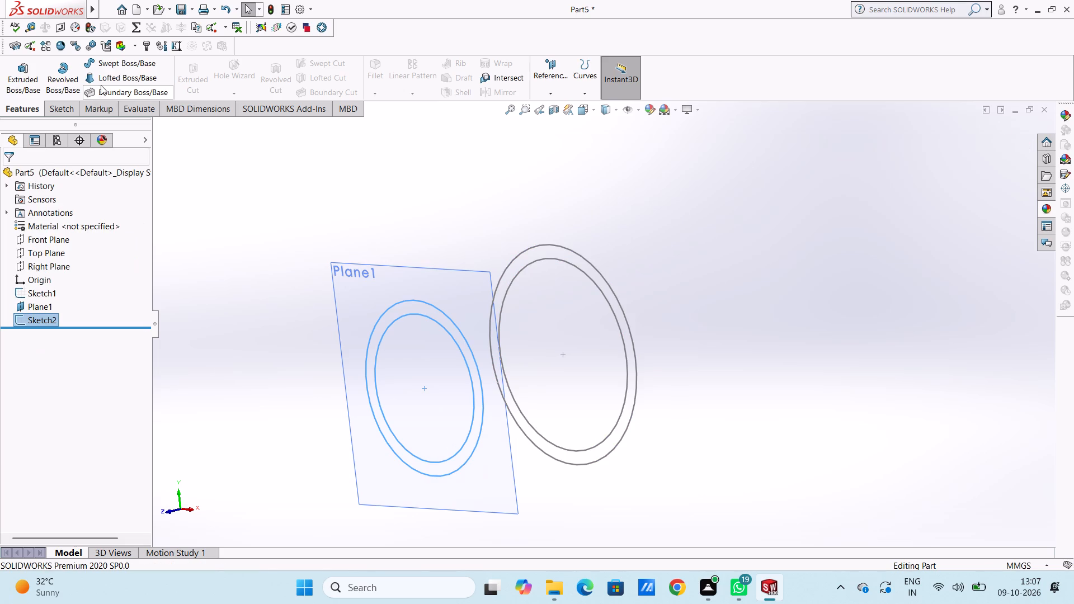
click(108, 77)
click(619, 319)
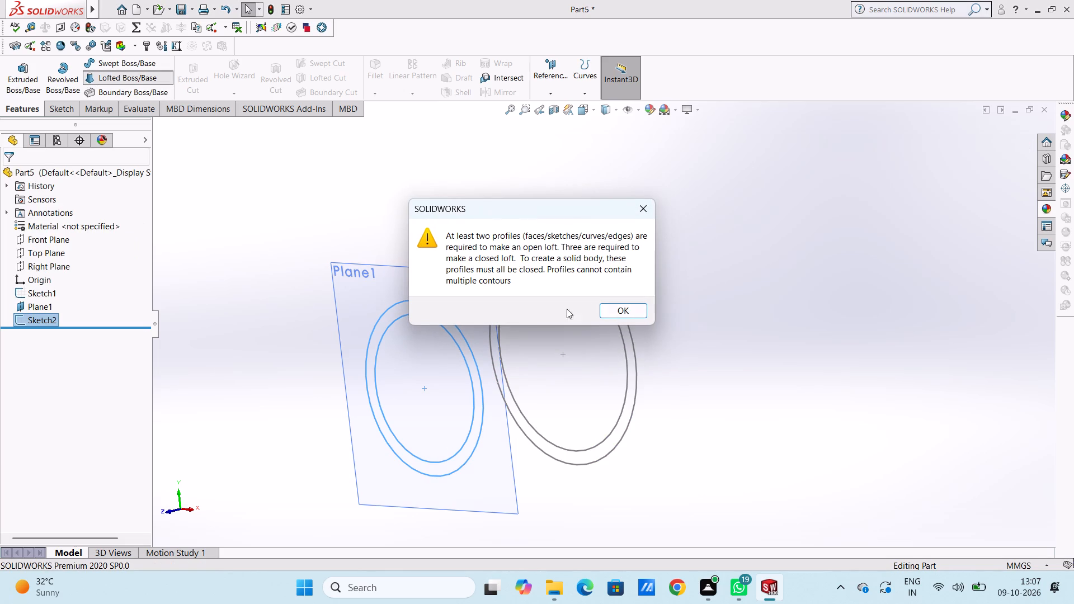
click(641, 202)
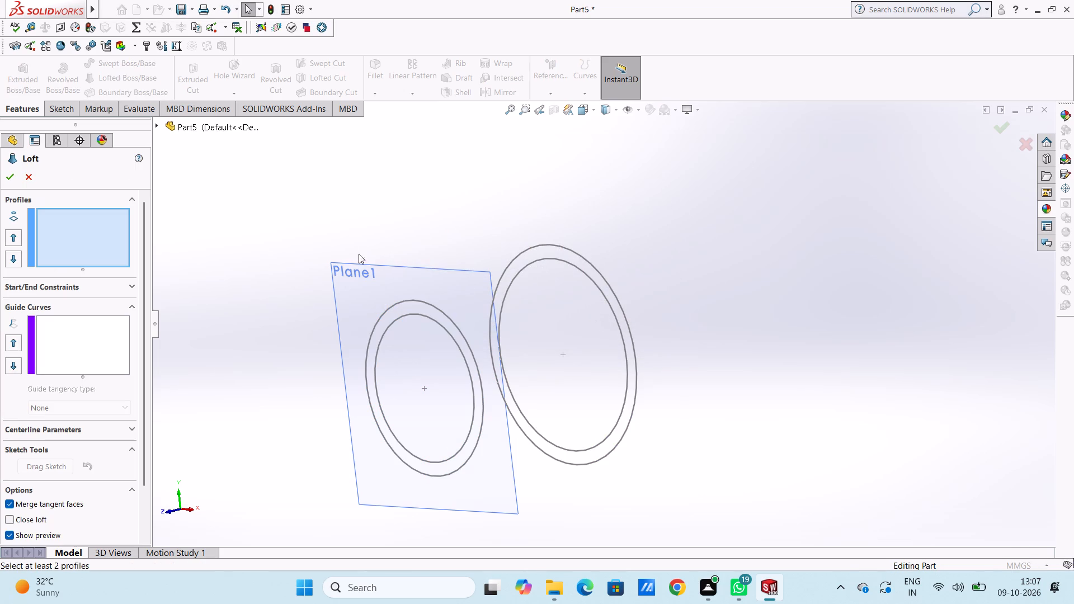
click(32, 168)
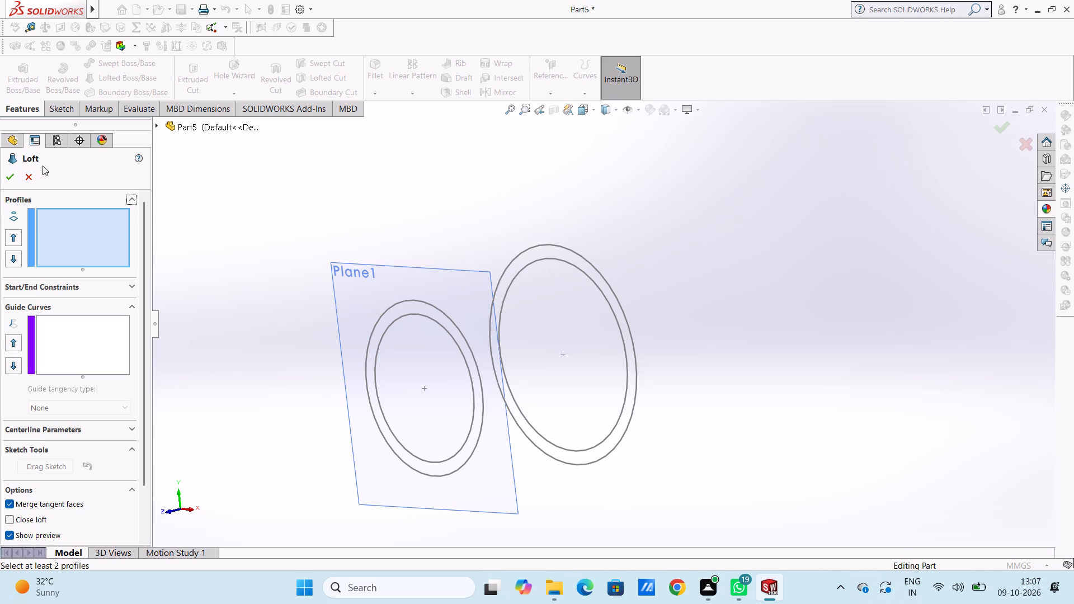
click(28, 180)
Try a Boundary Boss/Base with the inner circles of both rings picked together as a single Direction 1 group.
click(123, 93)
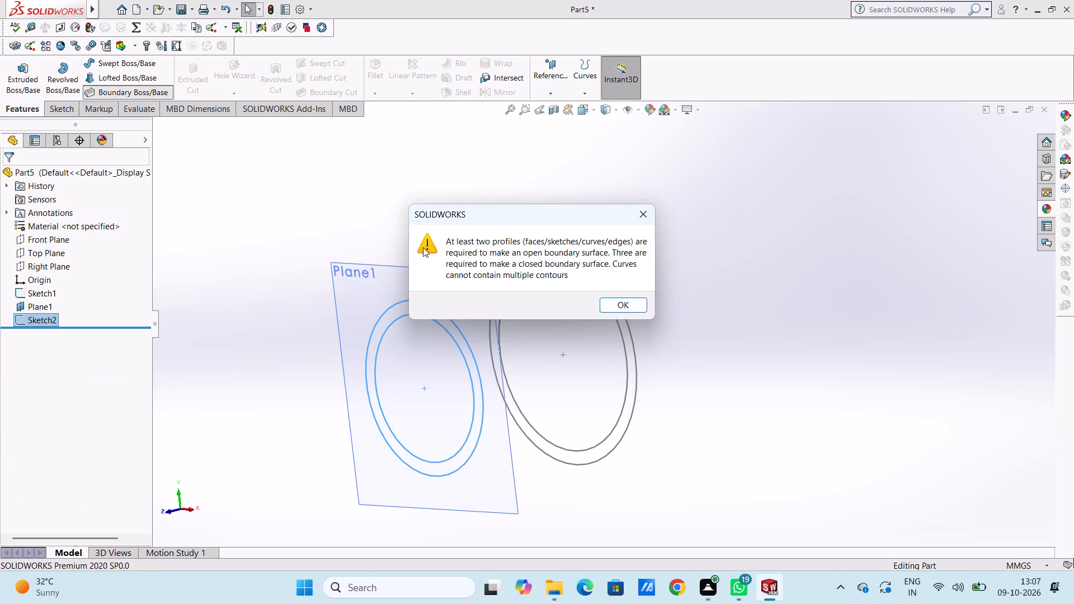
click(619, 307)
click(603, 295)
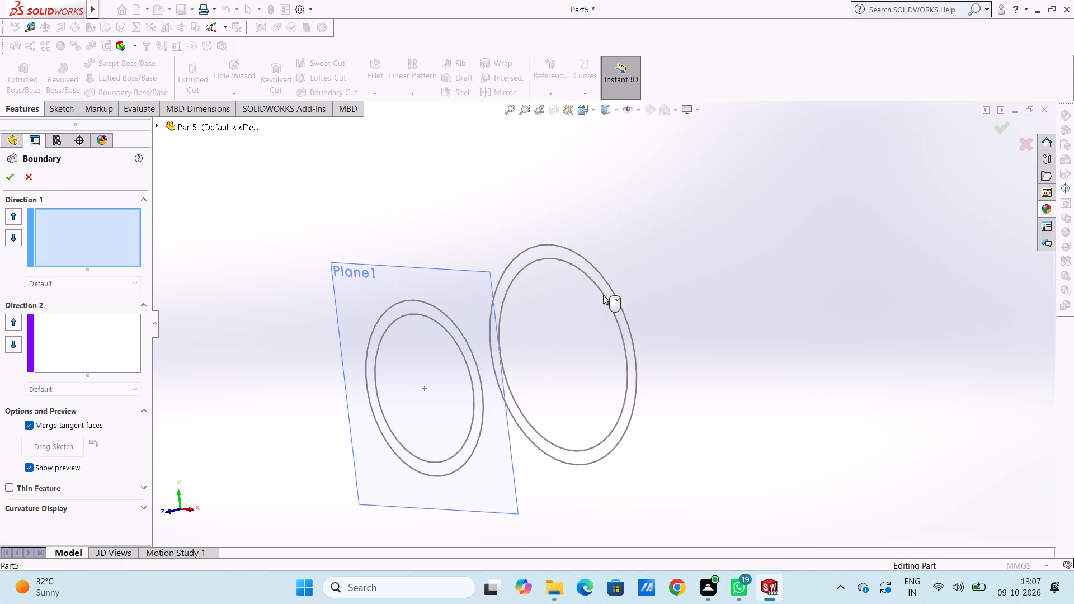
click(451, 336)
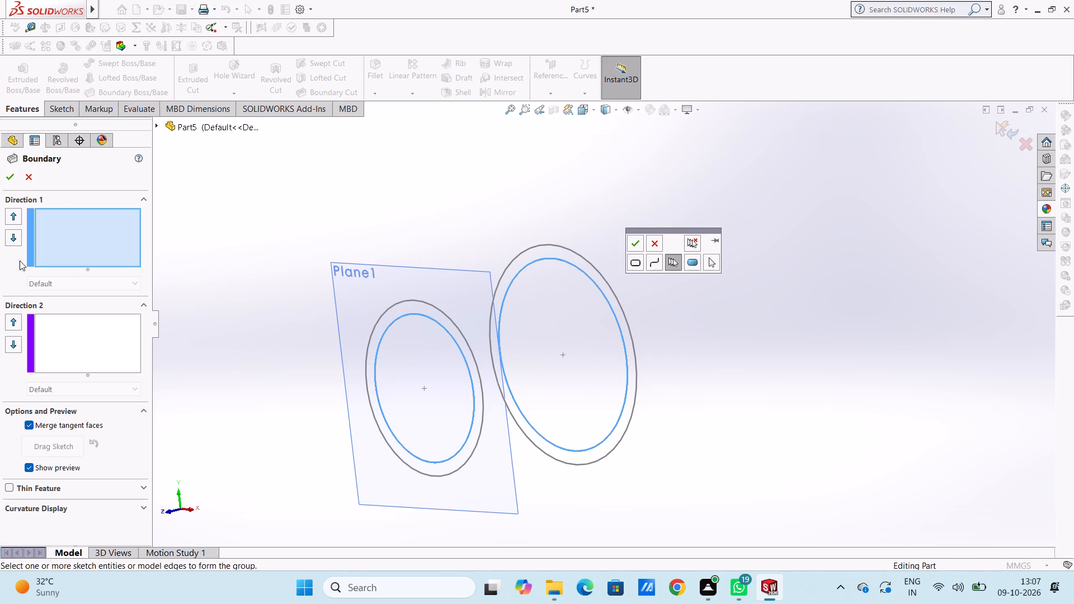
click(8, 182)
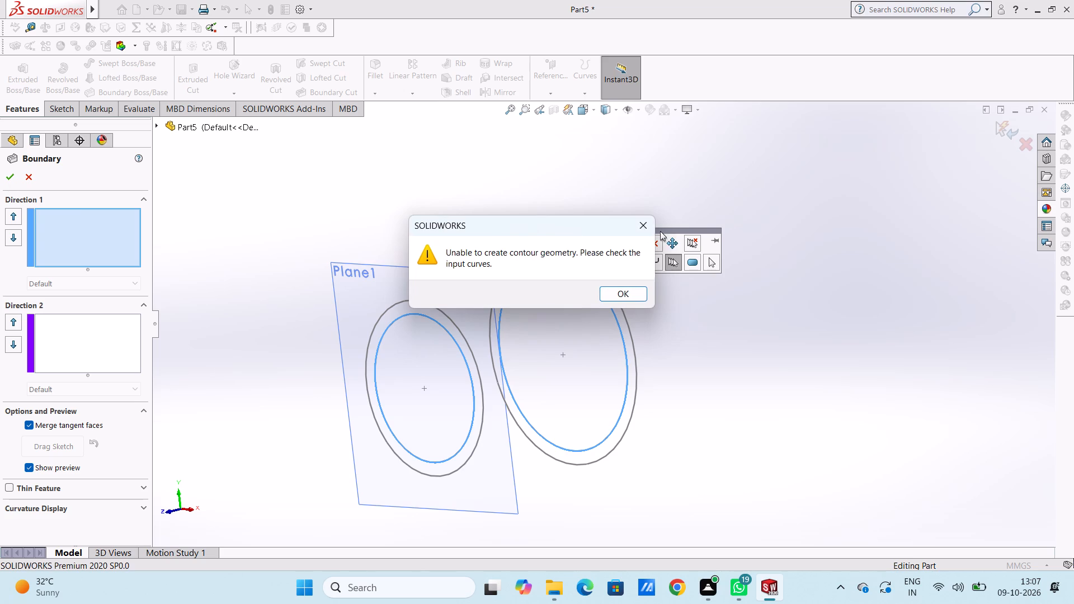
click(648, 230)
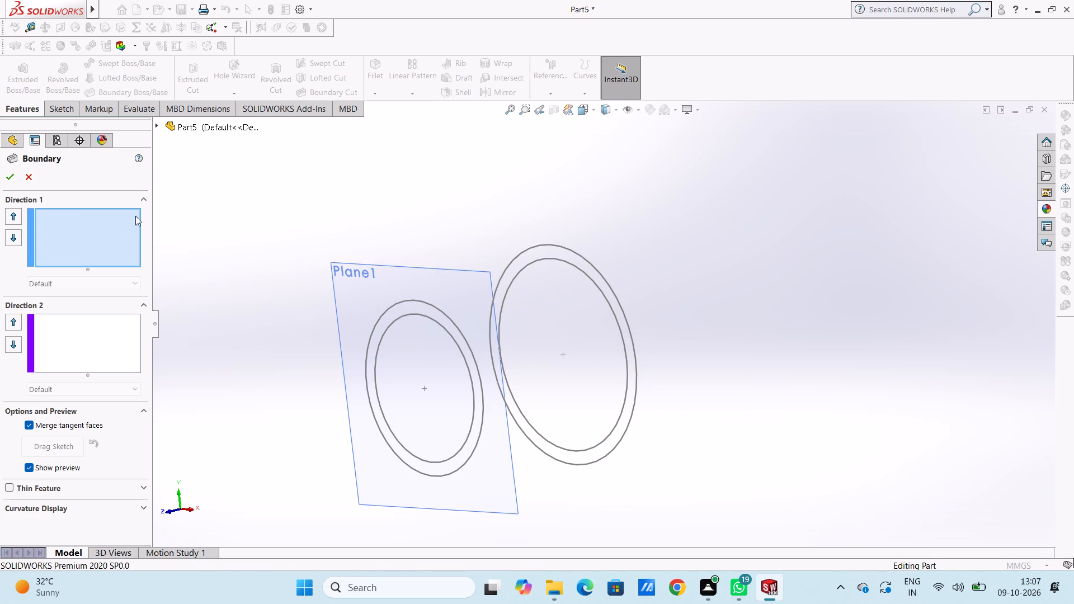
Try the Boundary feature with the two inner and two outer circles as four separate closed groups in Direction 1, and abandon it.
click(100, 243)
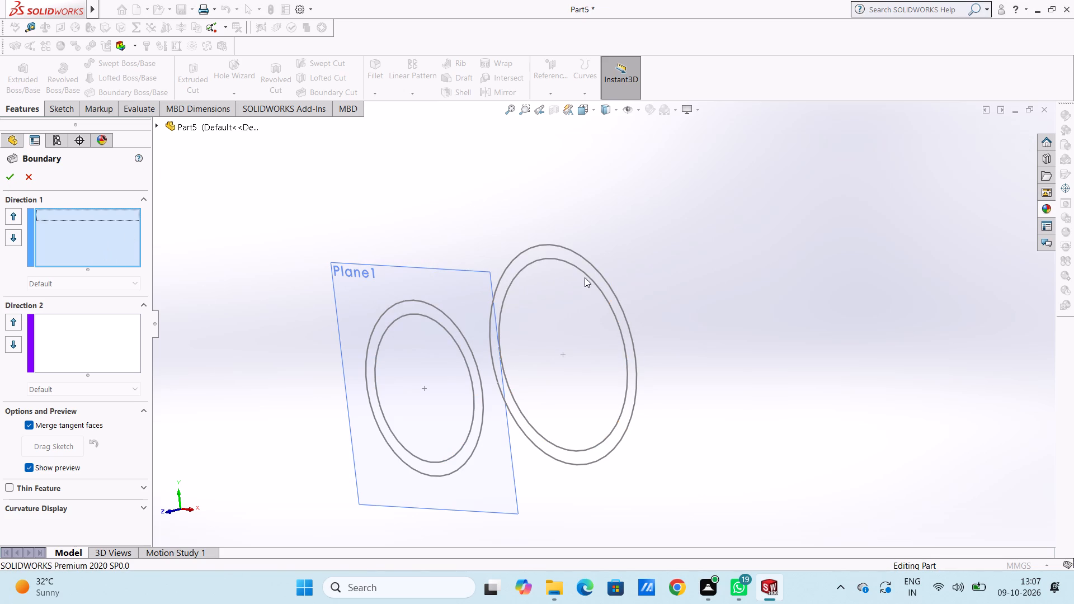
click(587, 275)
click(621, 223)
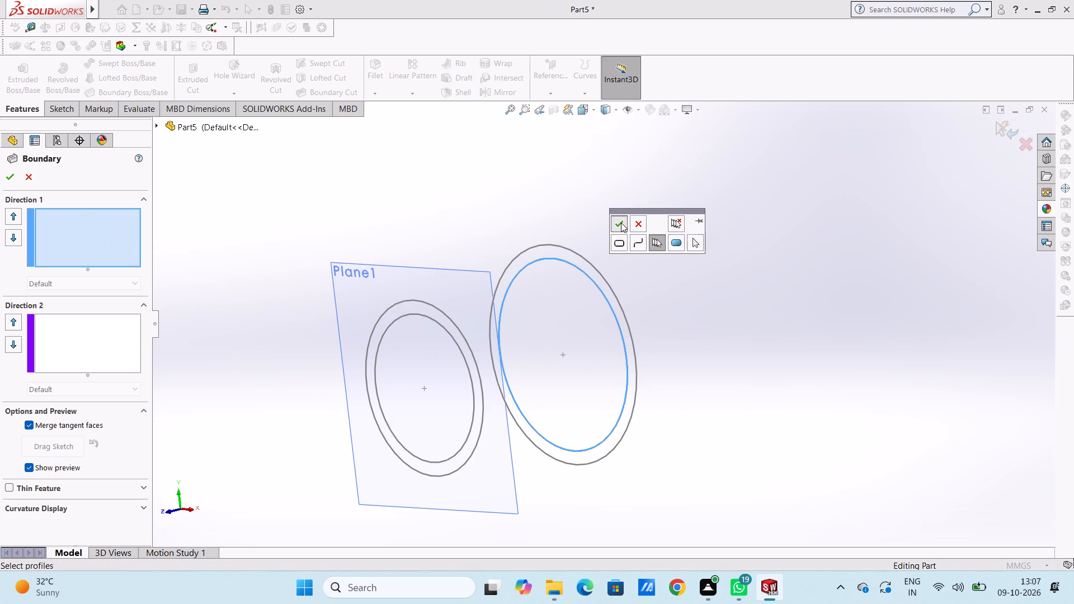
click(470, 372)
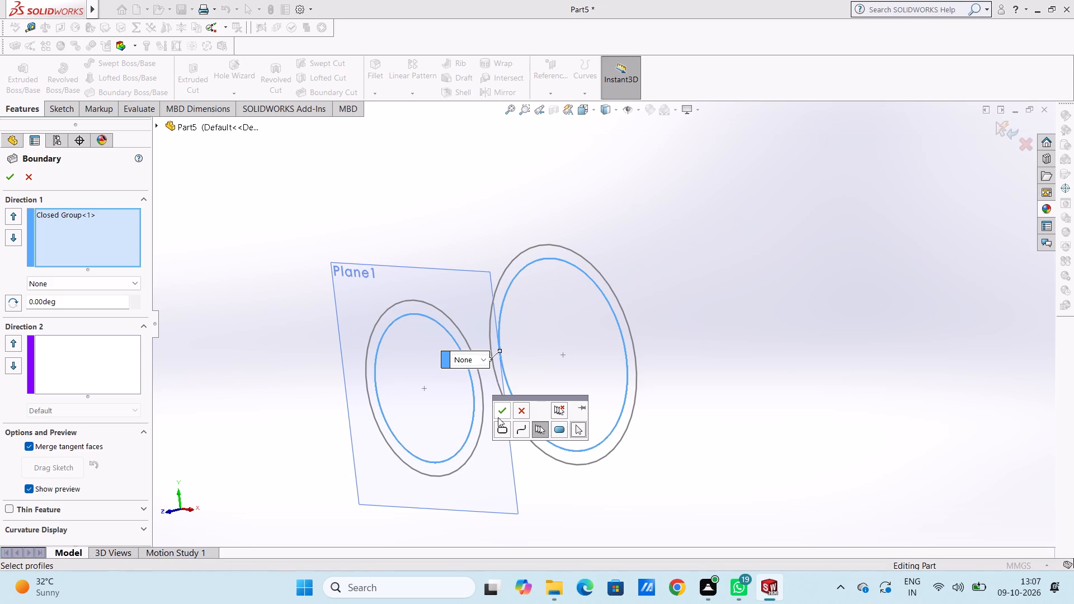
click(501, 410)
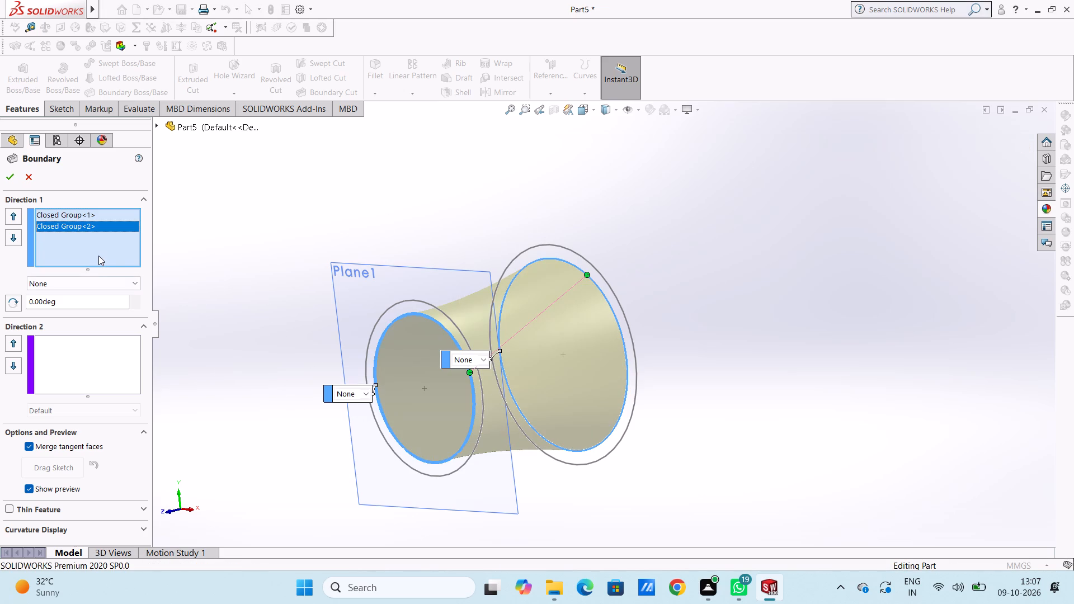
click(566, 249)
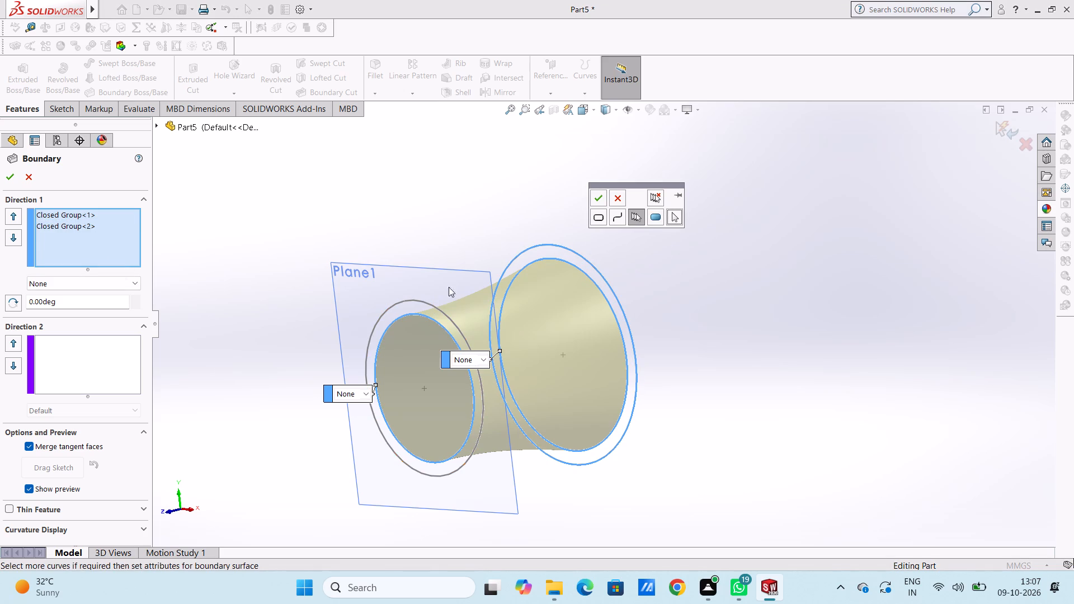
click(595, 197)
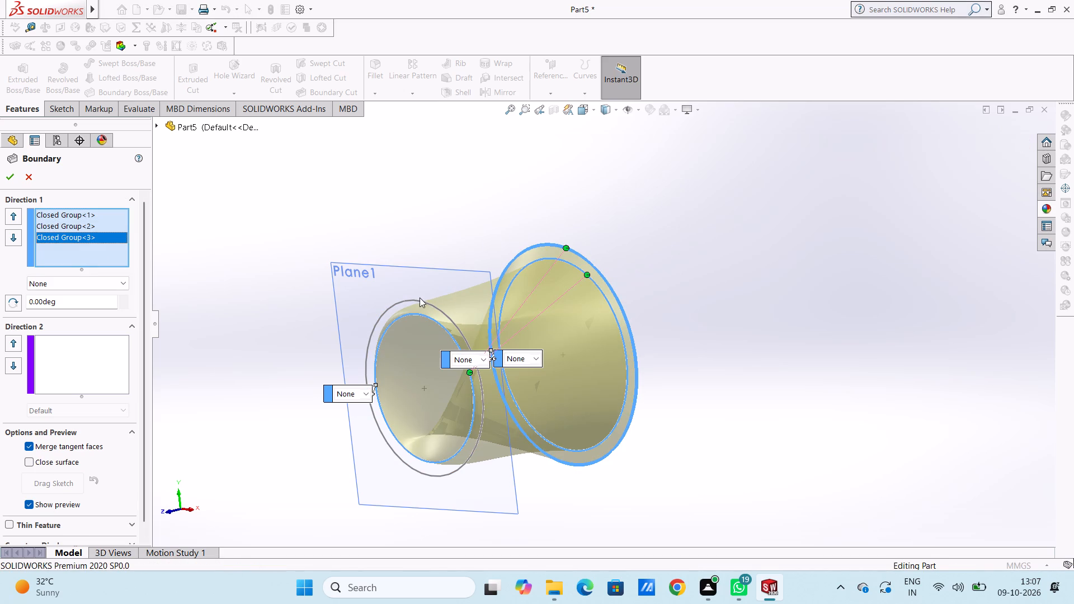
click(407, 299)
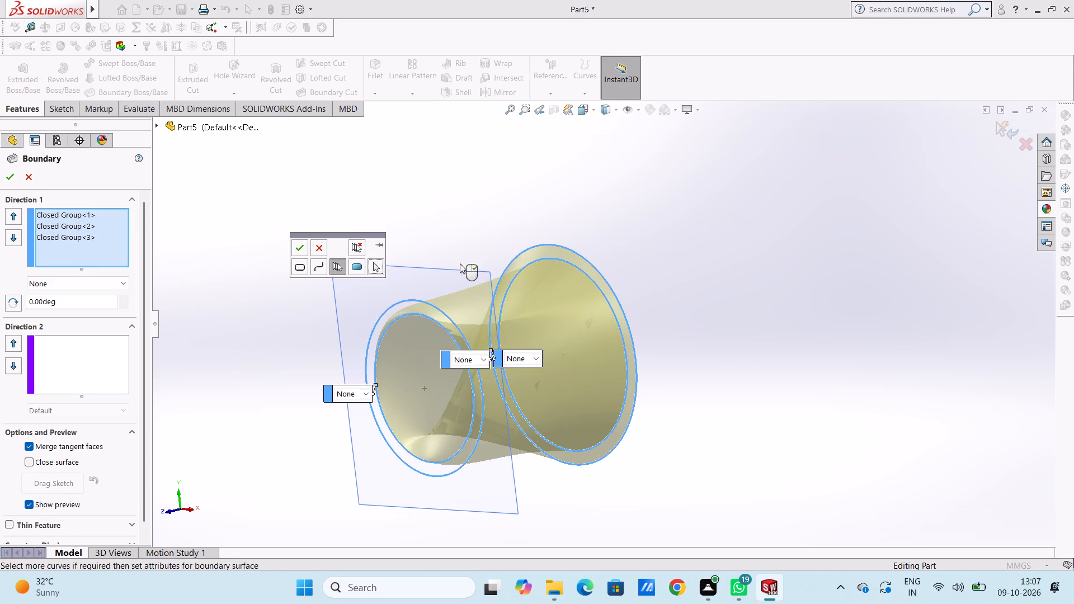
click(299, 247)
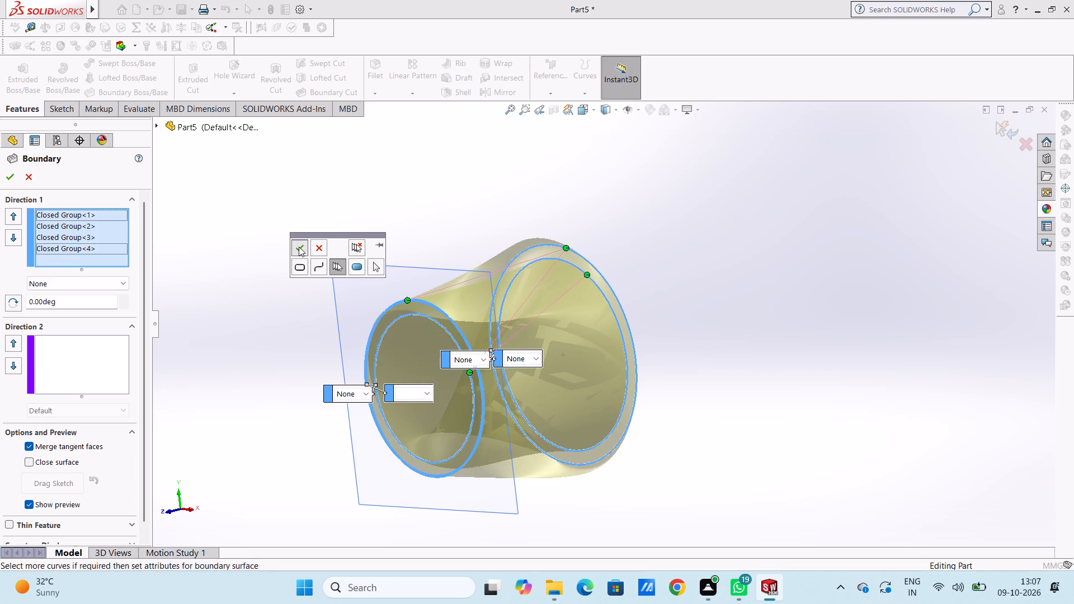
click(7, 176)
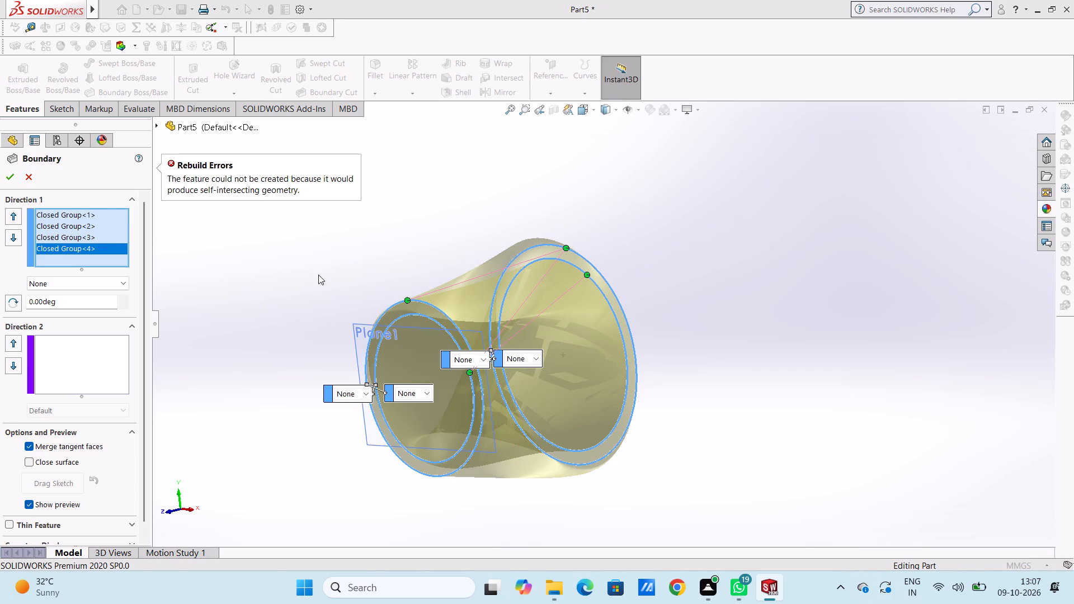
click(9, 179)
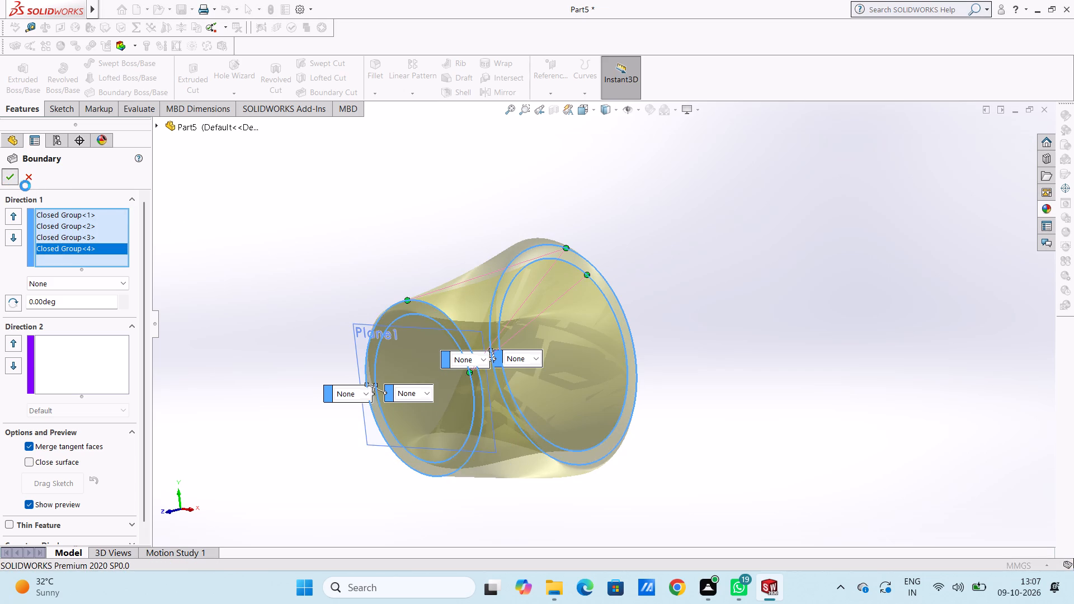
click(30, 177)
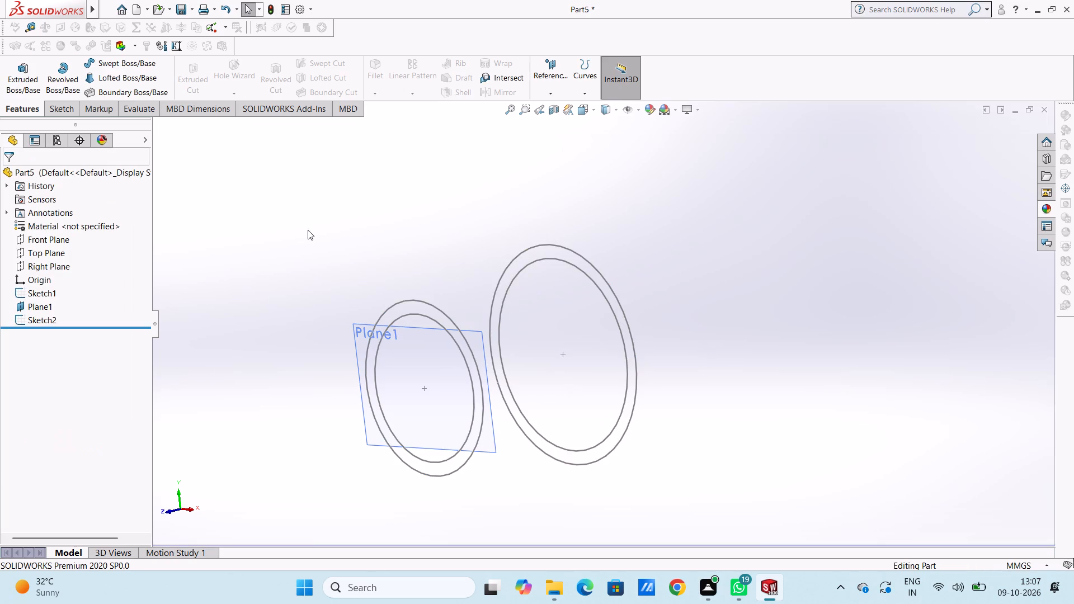
Start a Lofted Boss/Base using the outer circles of the Front Plane ring and the offset-plane ring as two separate closed-group profiles.
click(115, 91)
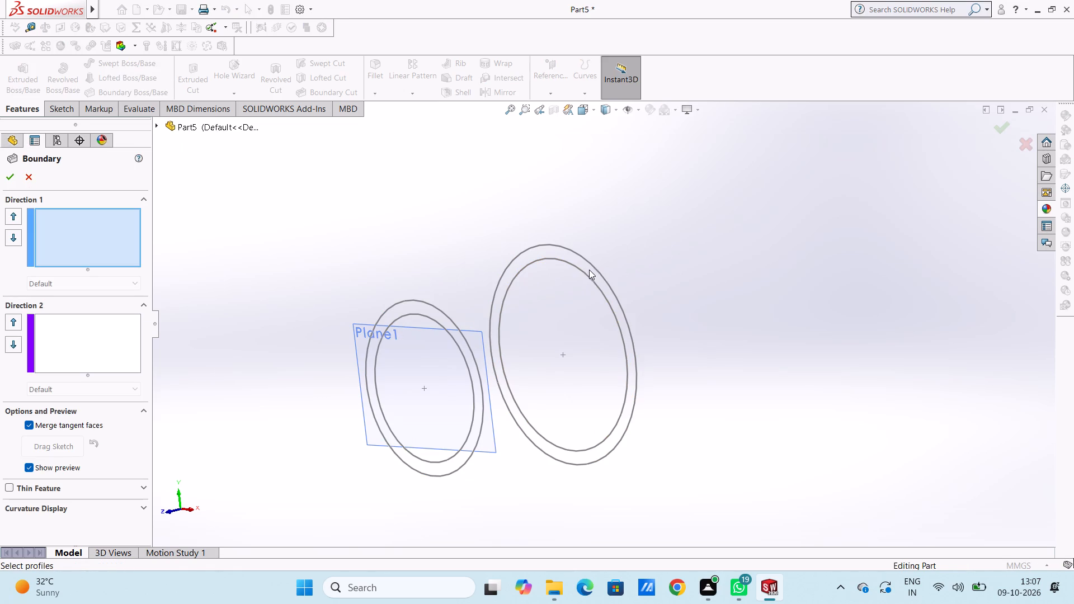
click(31, 177)
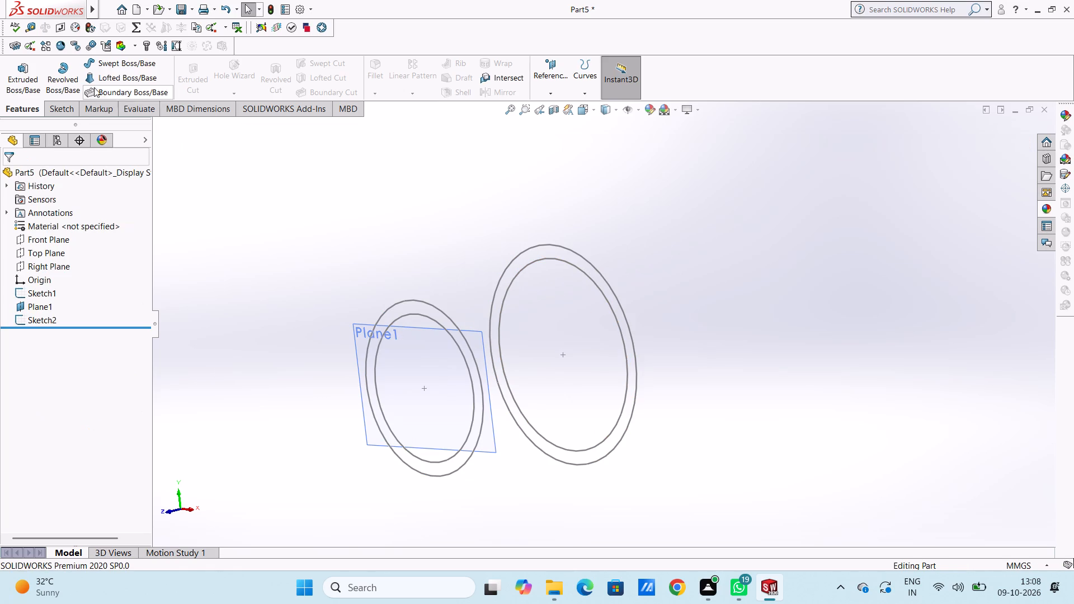
click(119, 75)
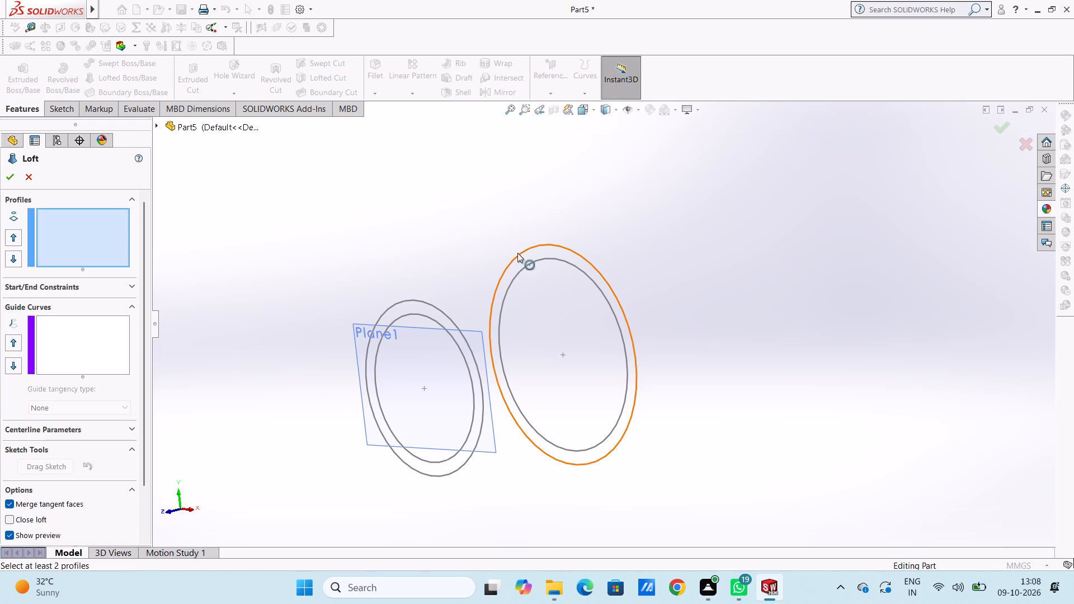
click(550, 244)
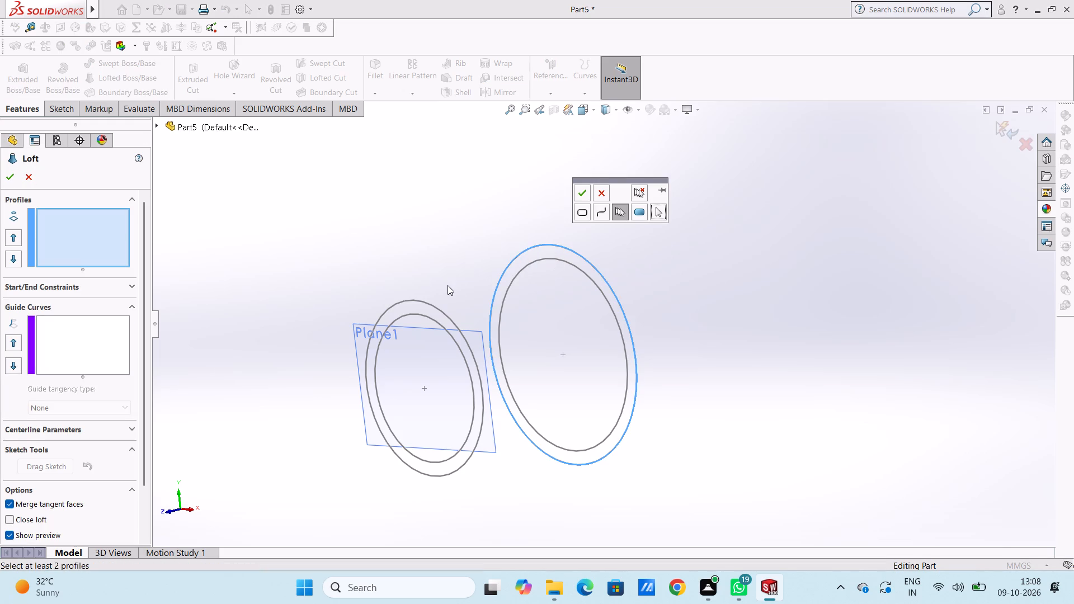
click(577, 191)
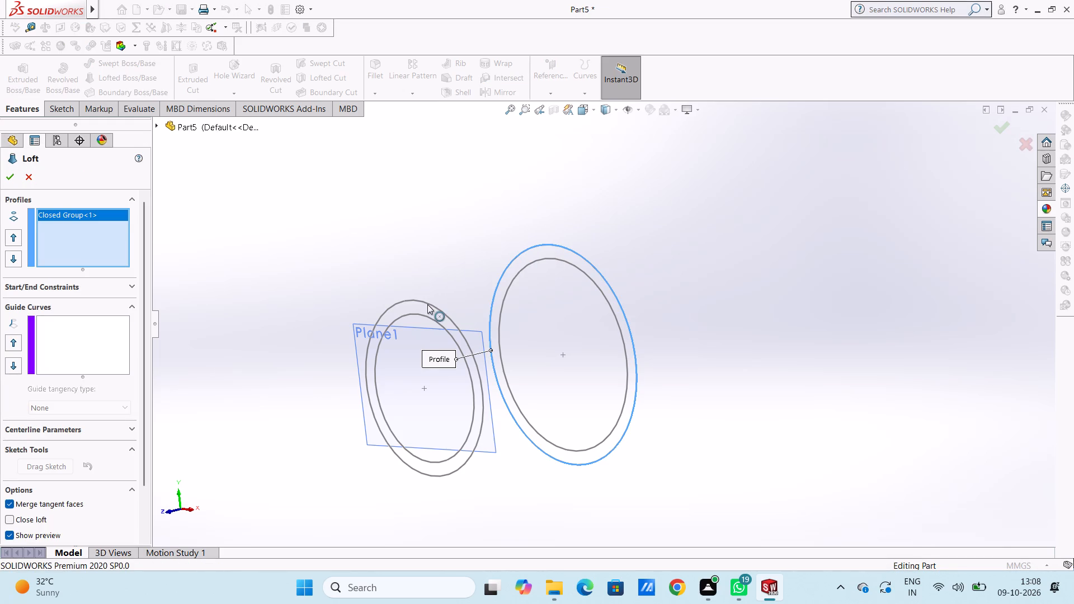
click(427, 304)
click(322, 251)
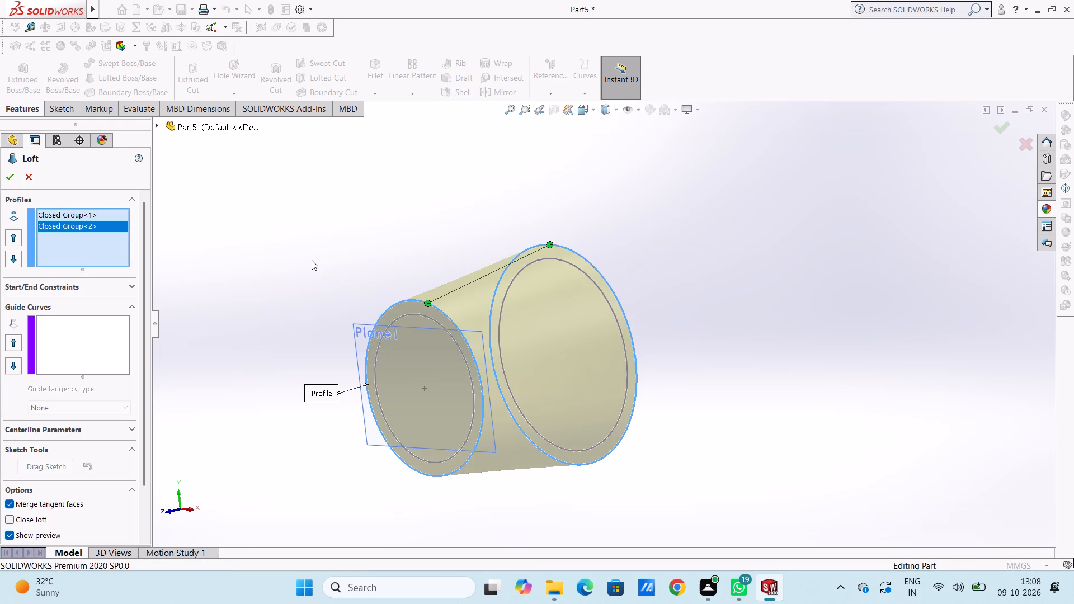
middle_drag(416, 225, 378, 216)
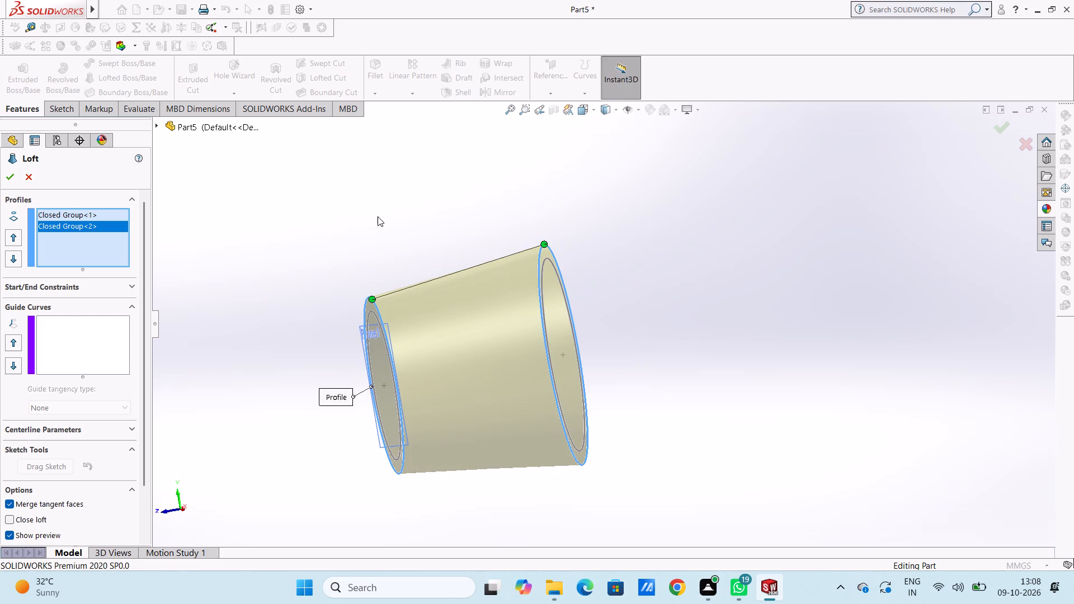
scroll(378, 216, up, 3)
middle_drag(404, 247, 388, 266)
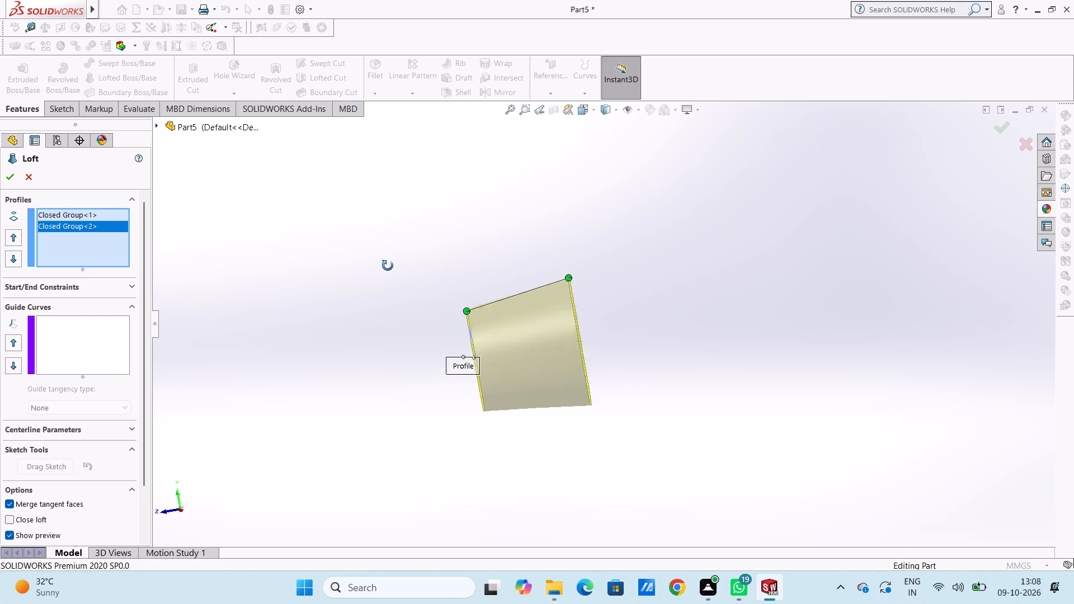
middle_drag(388, 266, 425, 259)
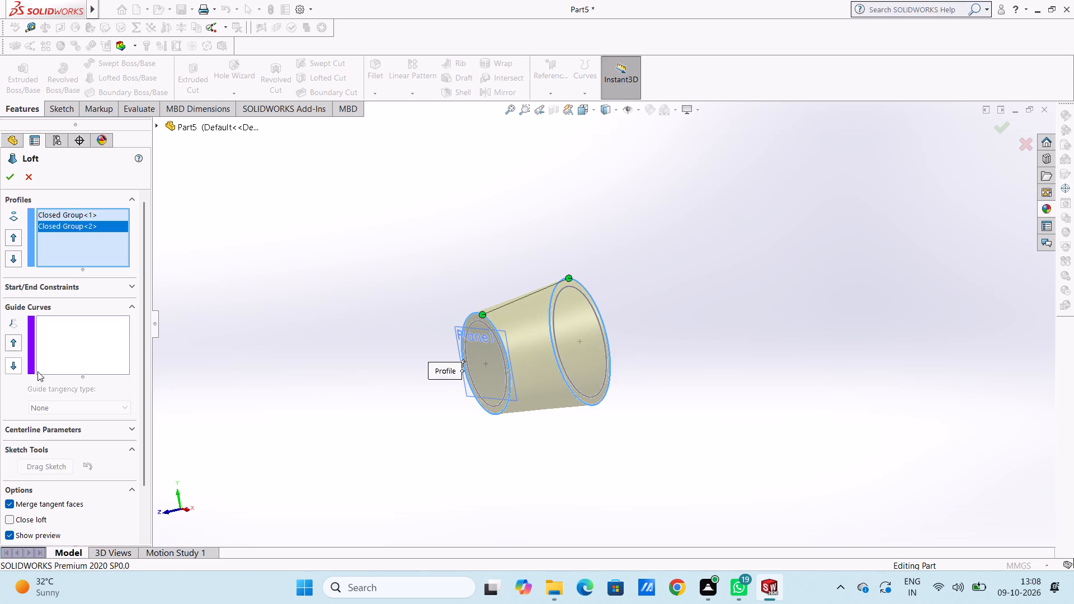
Enable Thin Feature on the loft as One-Direction with a wall thickness of 12 mm.
scroll(123, 365, down, 9)
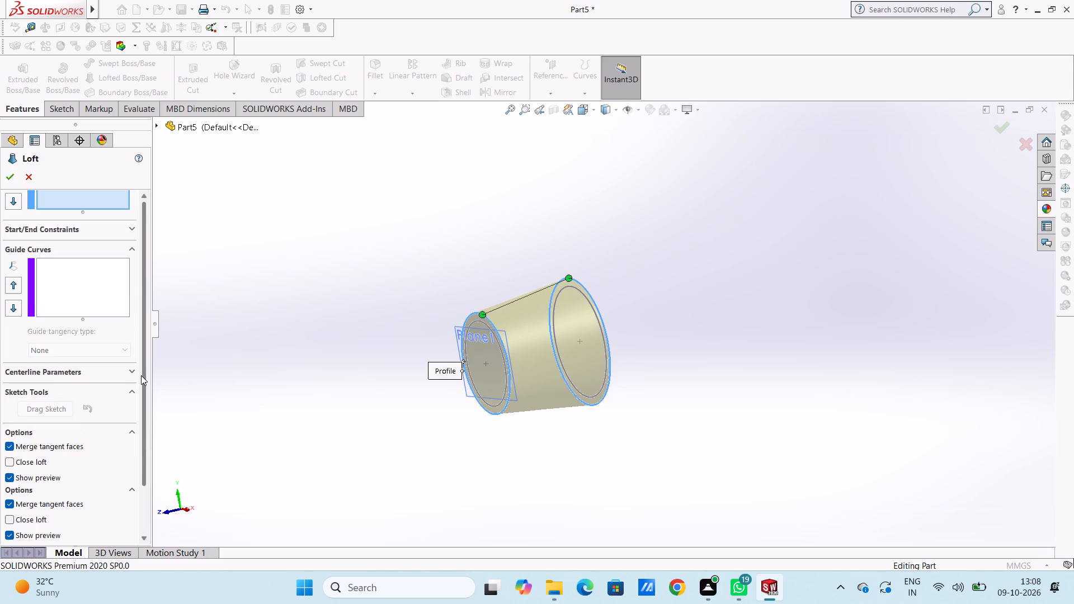
scroll(141, 375, down, 2)
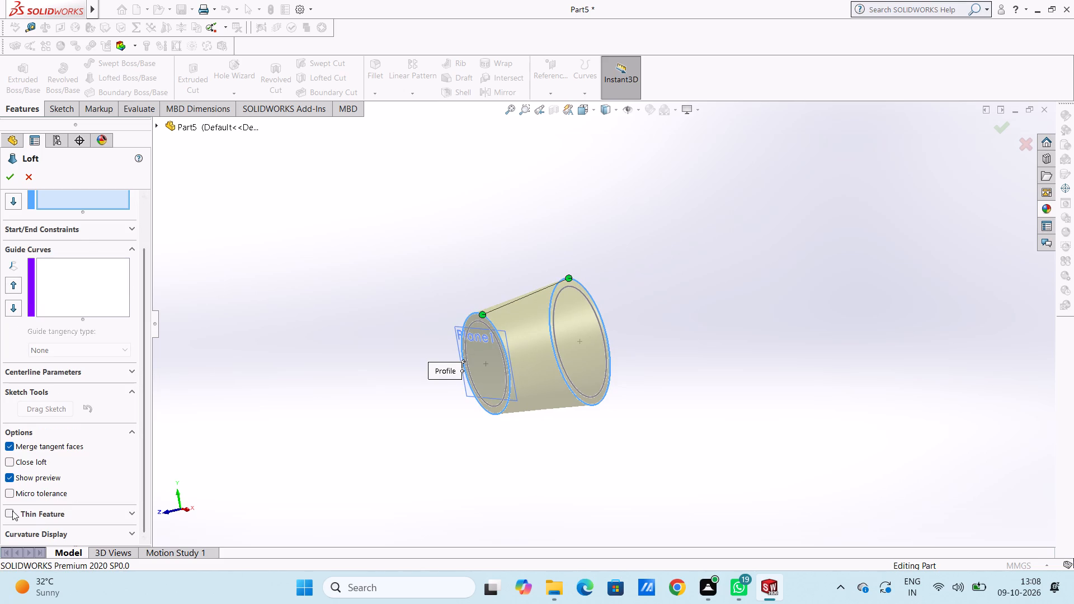
click(12, 510)
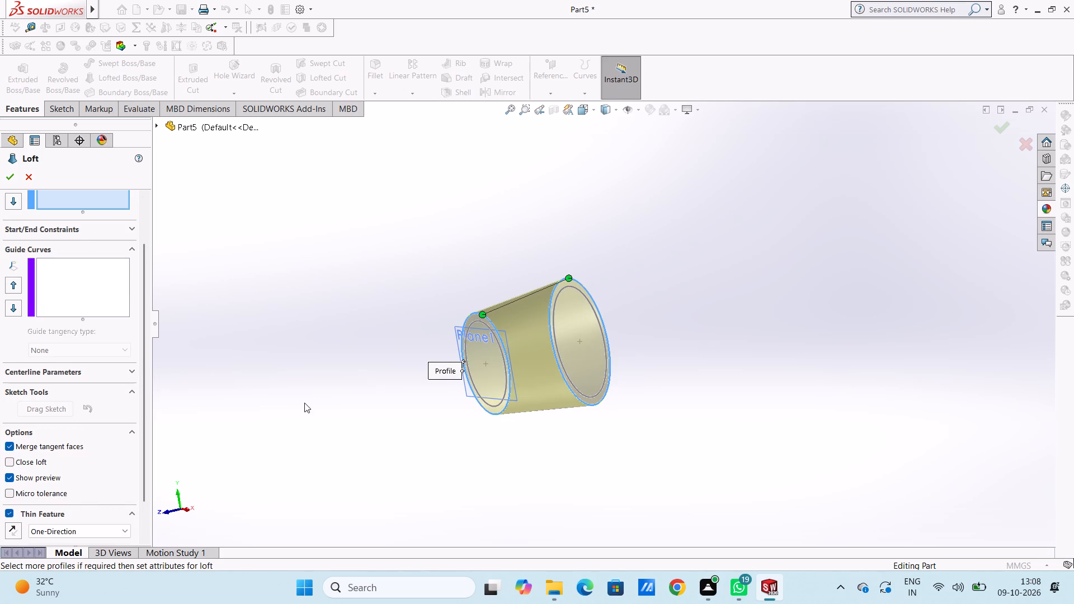
middle_drag(304, 403, 358, 366)
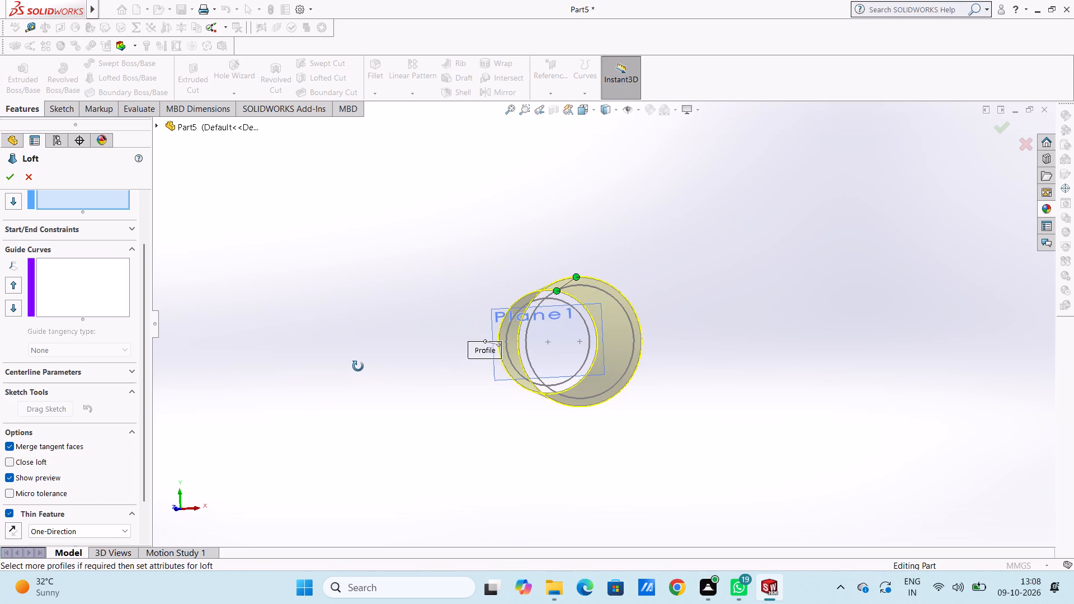
middle_drag(358, 366, 354, 369)
scroll(72, 532, down, 4)
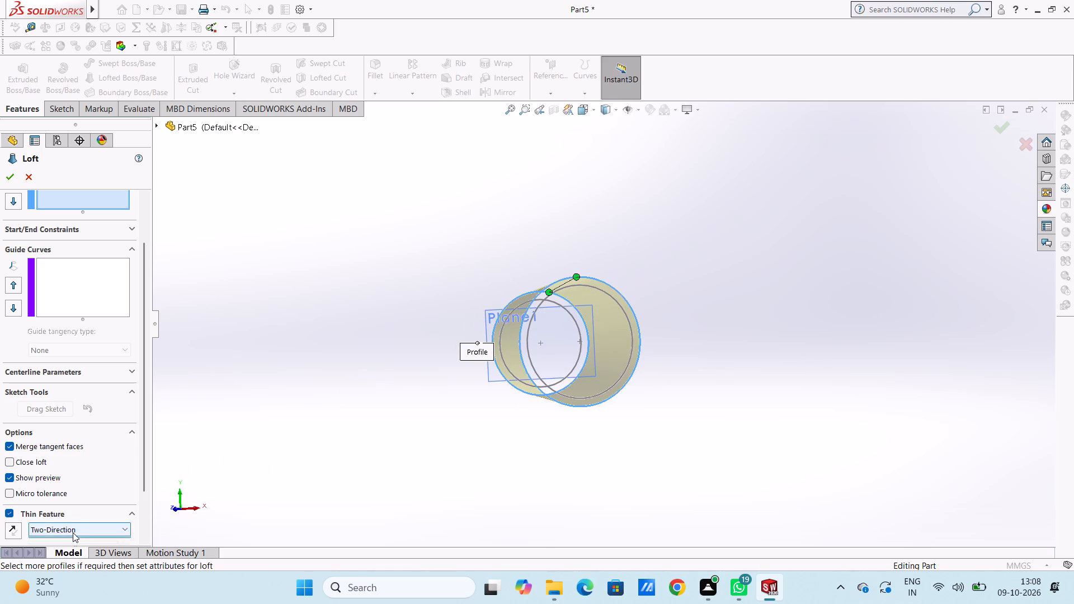
scroll(73, 532, down, 1)
scroll(81, 526, up, 2)
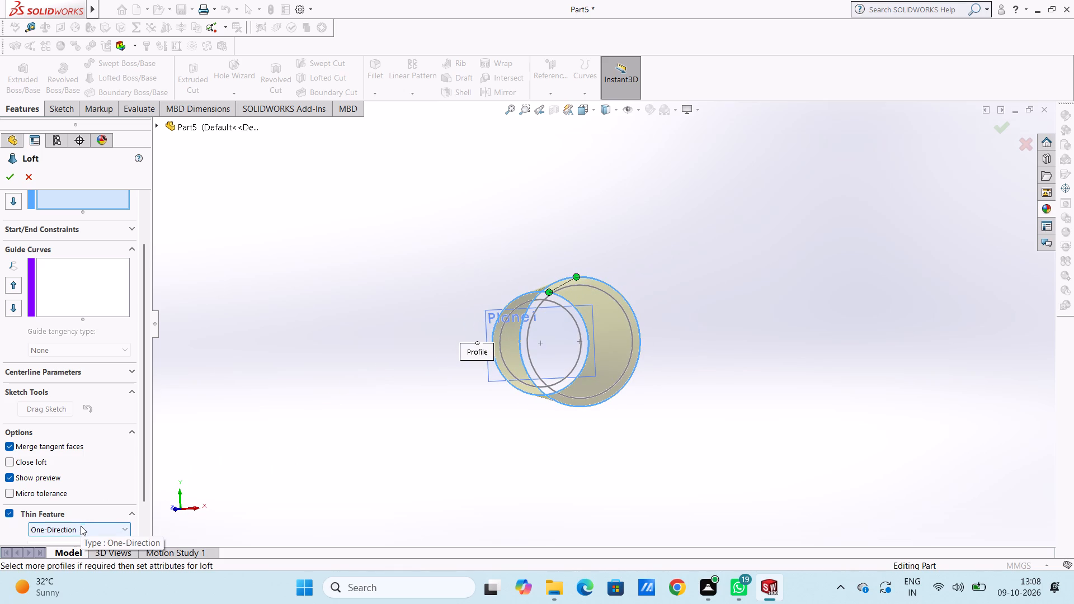
scroll(145, 474, down, 4)
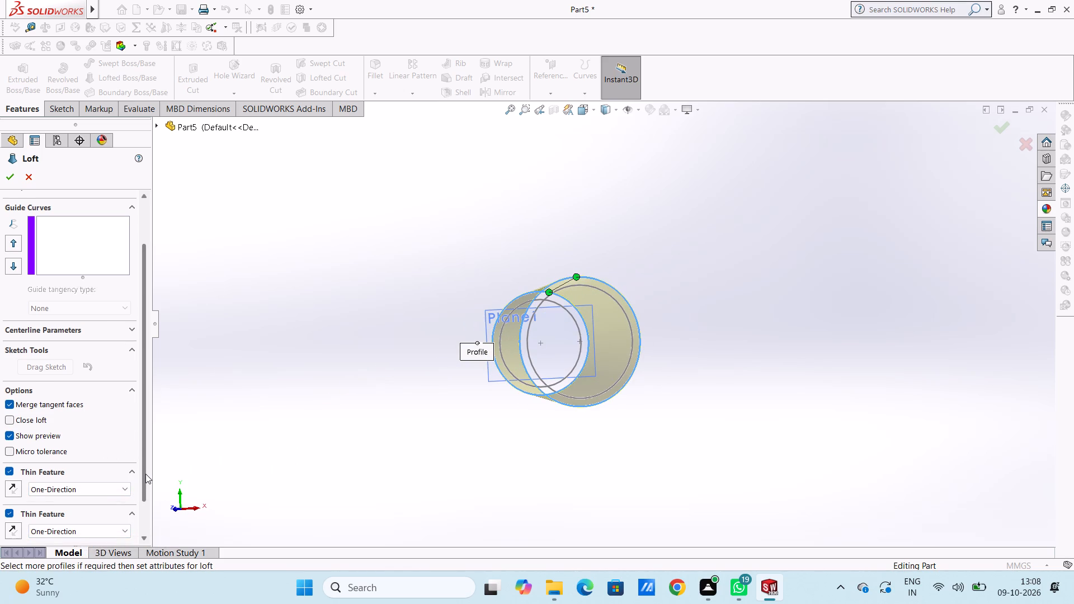
double_click(76, 514)
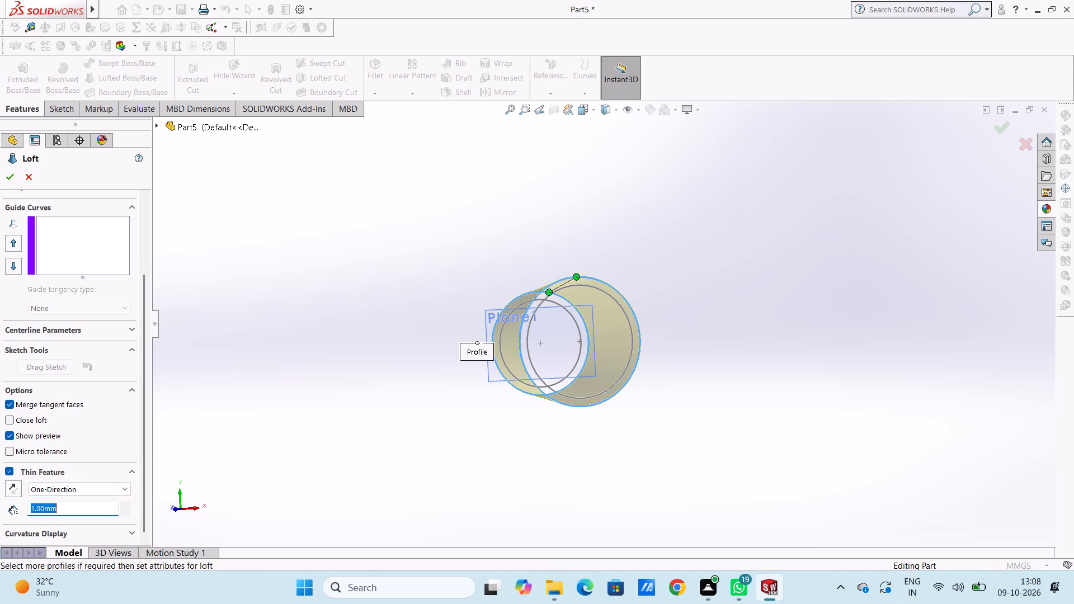
text(12)
key(Return)
Examine the thin-wall loft preview from both ends against the inner circles of the two rings.
middle_drag(328, 336, 190, 379)
scroll(600, 240, down, 5)
middle_drag(623, 294, 612, 358)
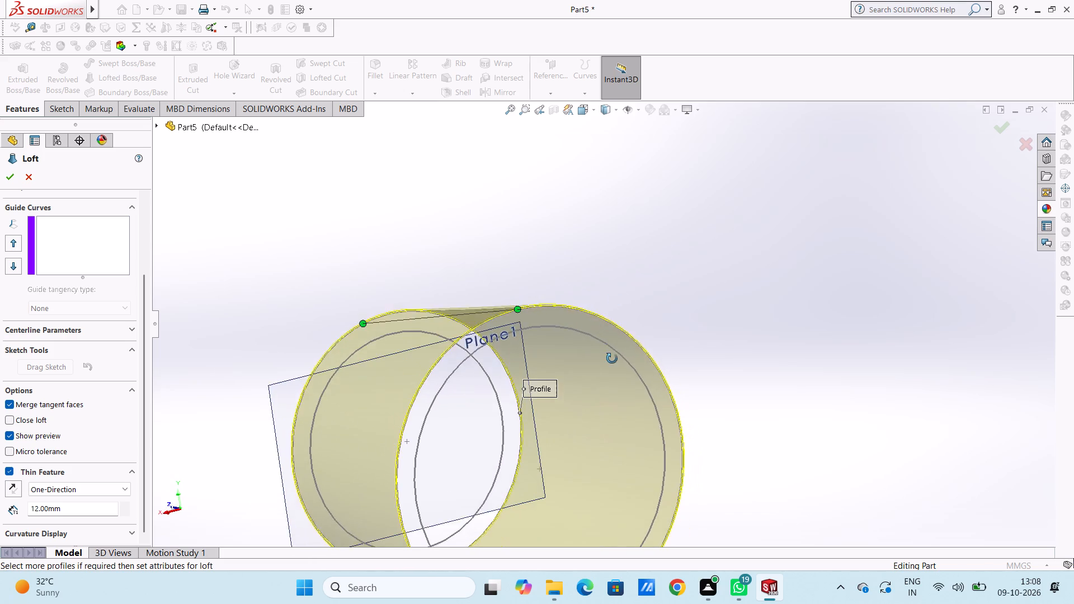
middle_drag(612, 358, 612, 361)
scroll(562, 351, down, 5)
scroll(544, 337, up, 10)
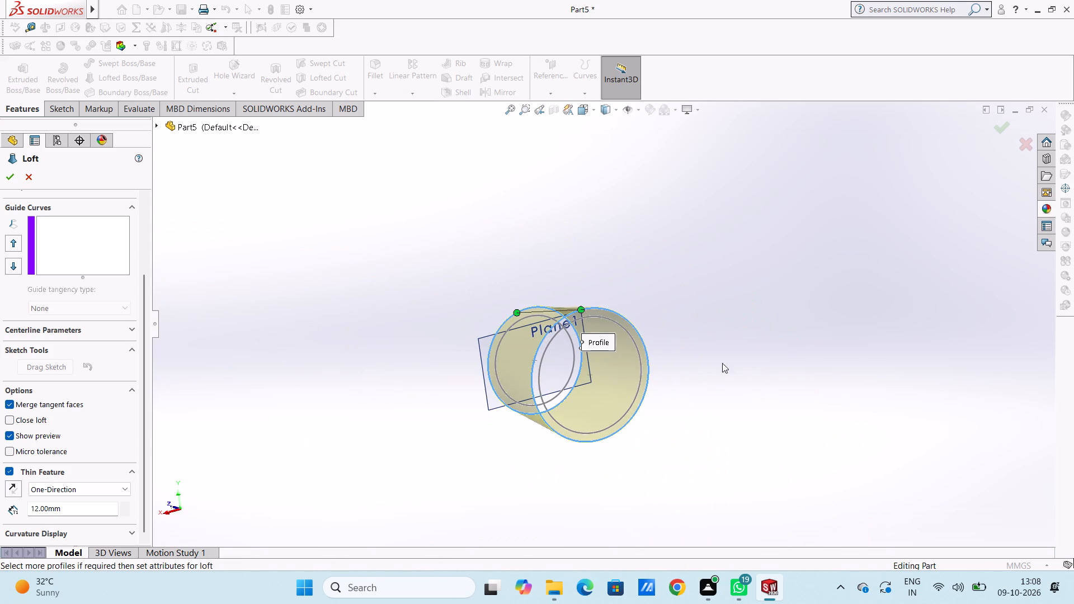
middle_drag(720, 362, 856, 284)
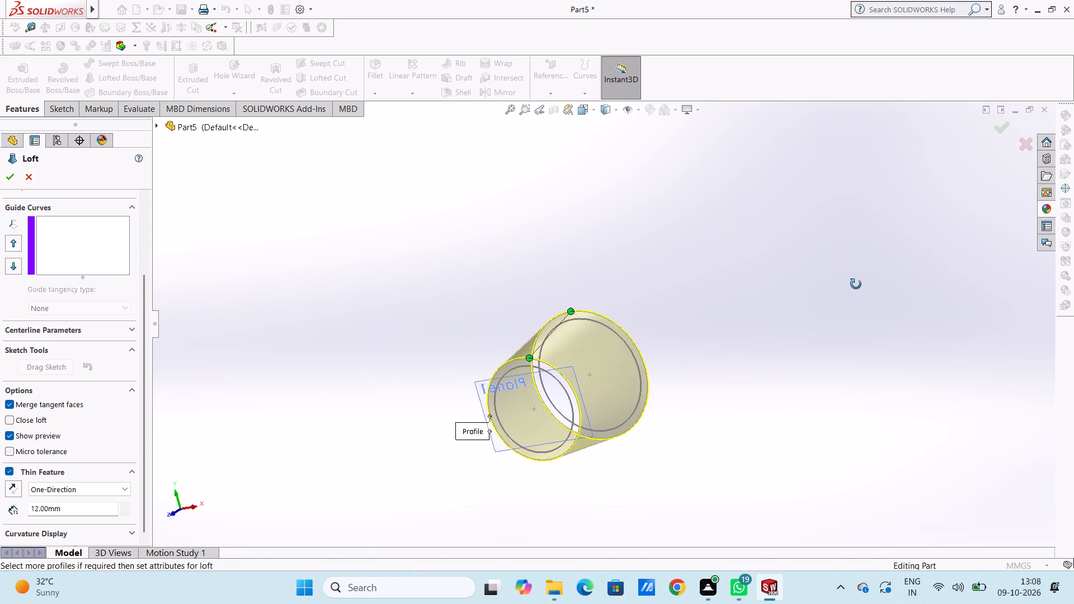
middle_drag(856, 284, 854, 258)
scroll(651, 356, down, 5)
scroll(628, 377, up, 4)
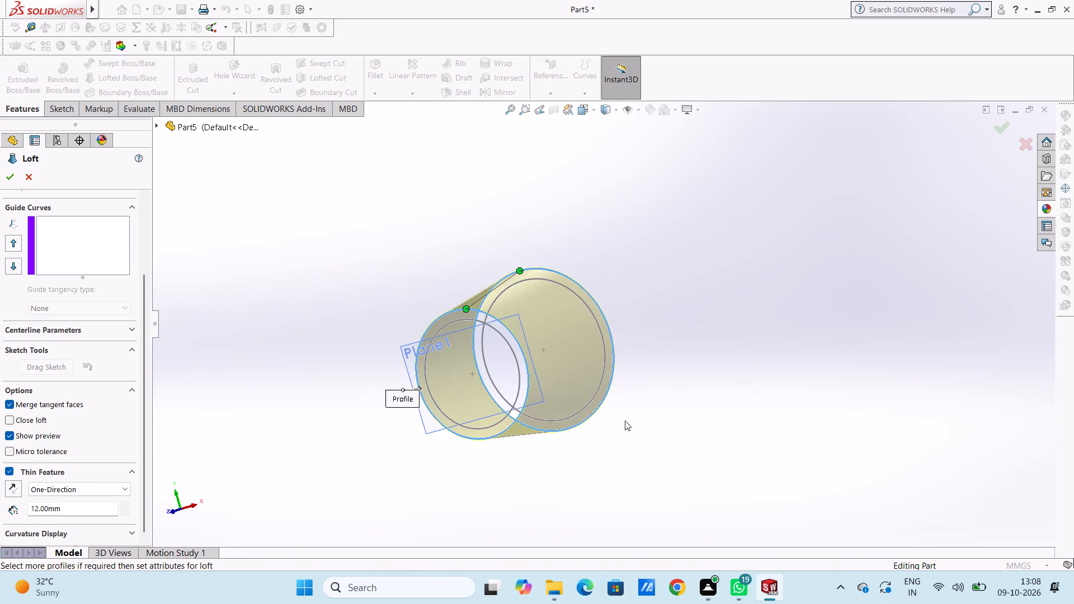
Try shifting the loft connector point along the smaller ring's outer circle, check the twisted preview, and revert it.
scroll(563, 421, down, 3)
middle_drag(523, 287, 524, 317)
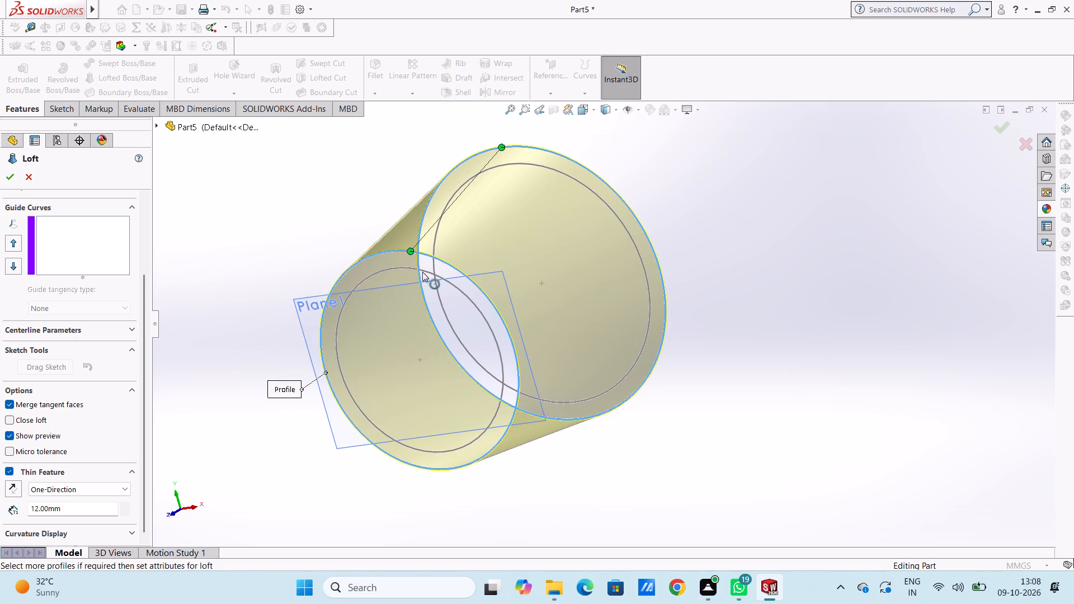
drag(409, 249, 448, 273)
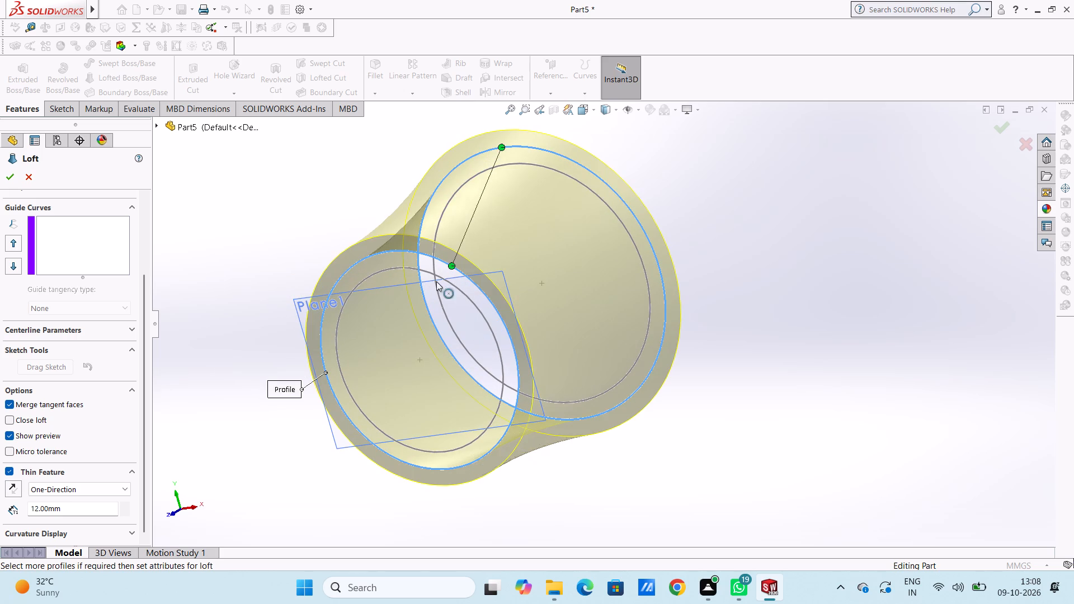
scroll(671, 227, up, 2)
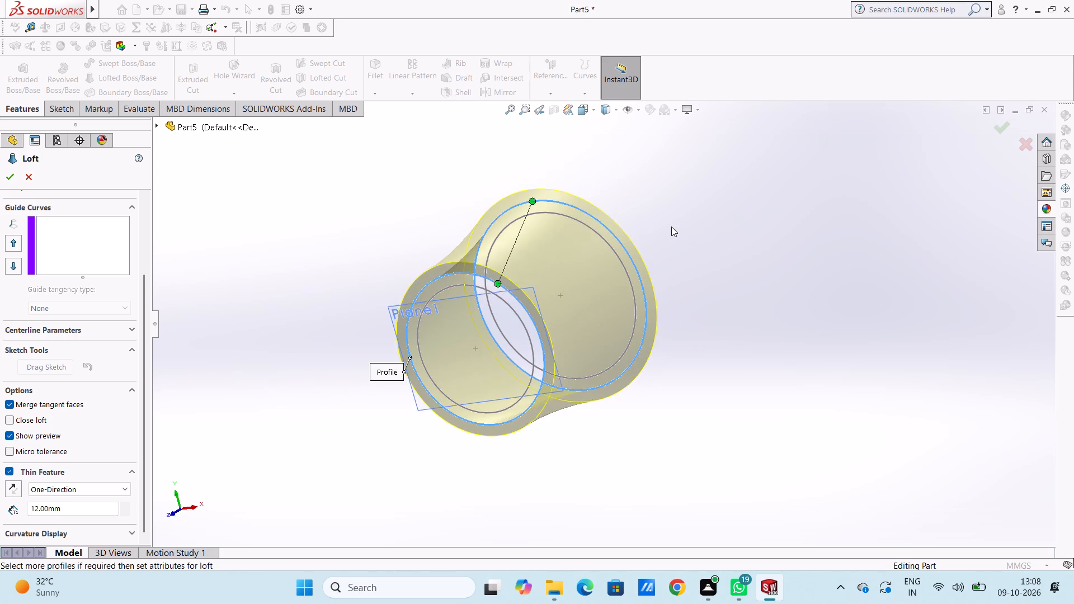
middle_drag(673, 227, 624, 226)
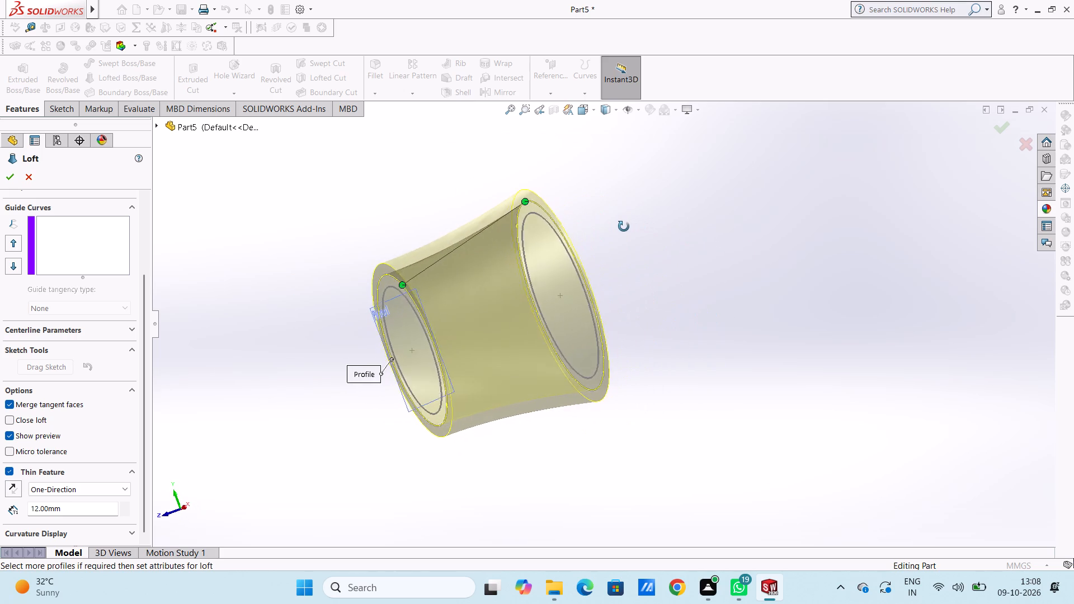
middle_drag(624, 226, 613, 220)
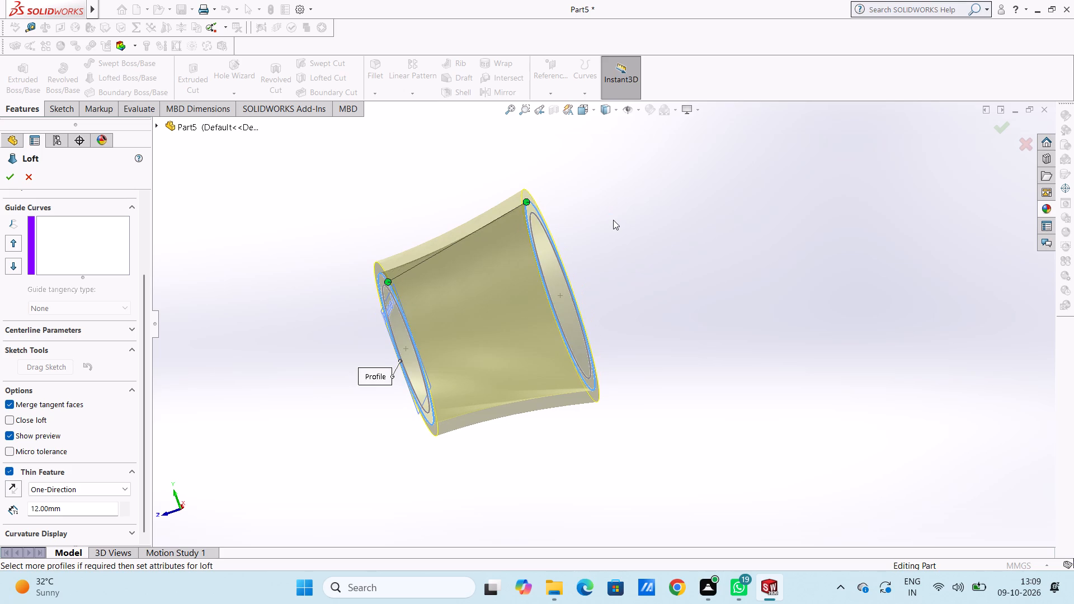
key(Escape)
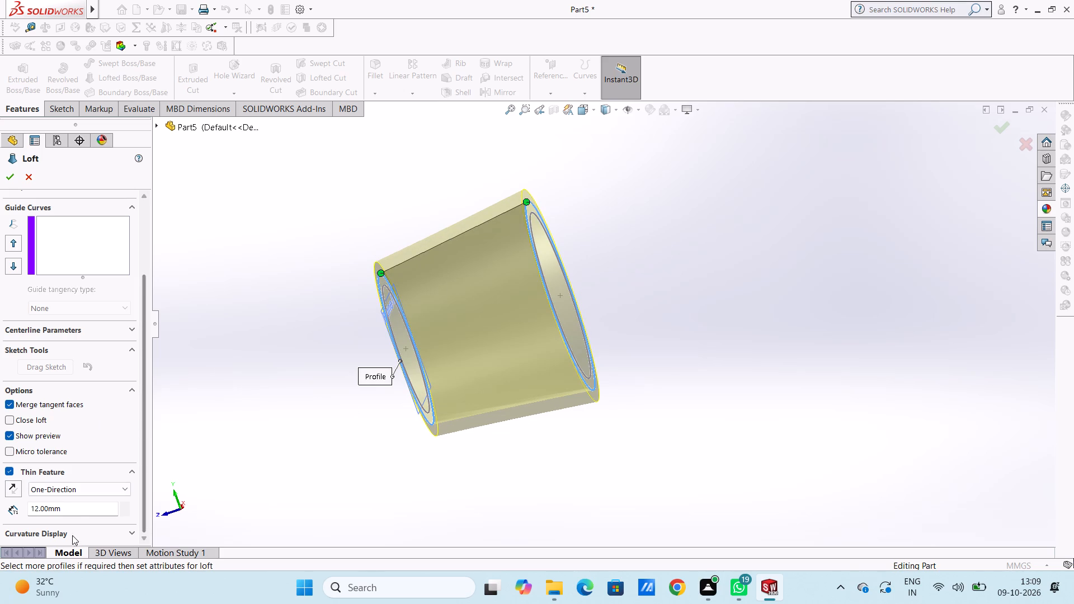
Finish the one-direction thin loft, keeping its wall thickness at 12 mm.
double_click(79, 513)
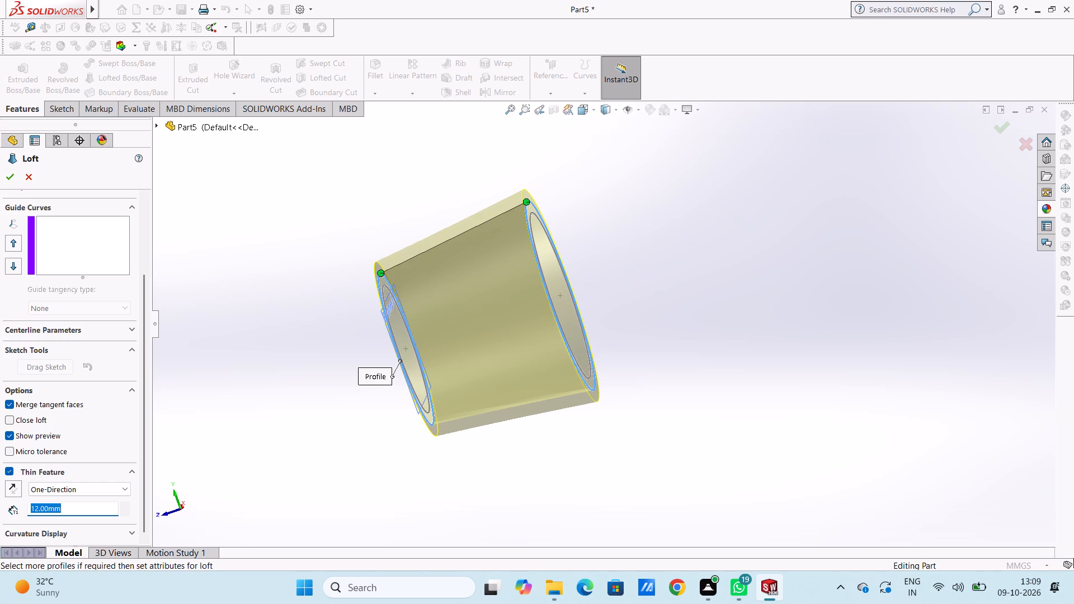
key(Return)
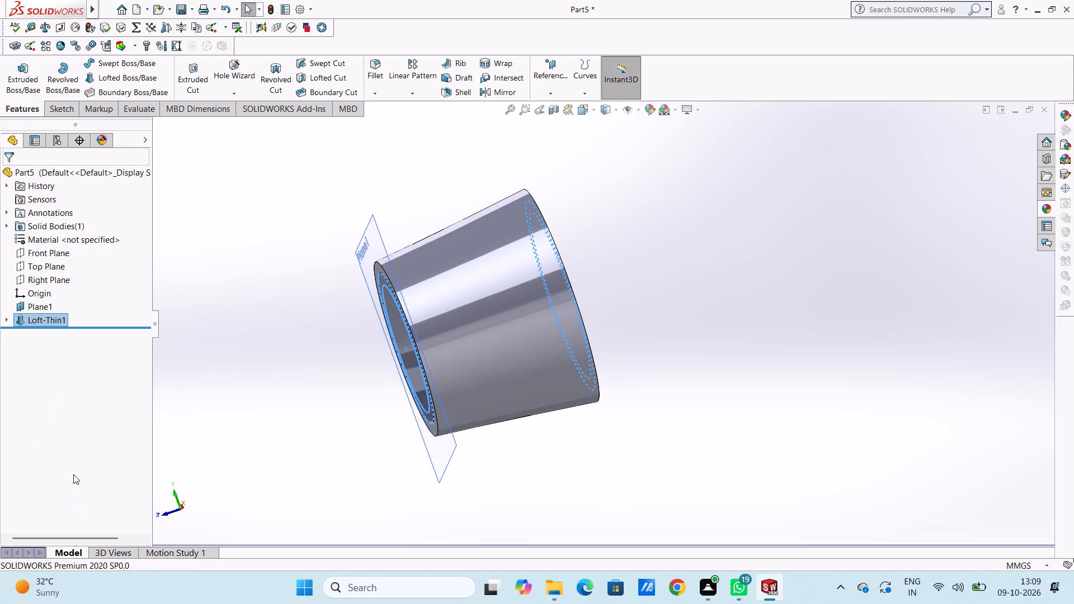
click(215, 223)
Hide the offset reference plane Plane1 at the smaller end of the lofted body.
middle_drag(288, 270, 295, 271)
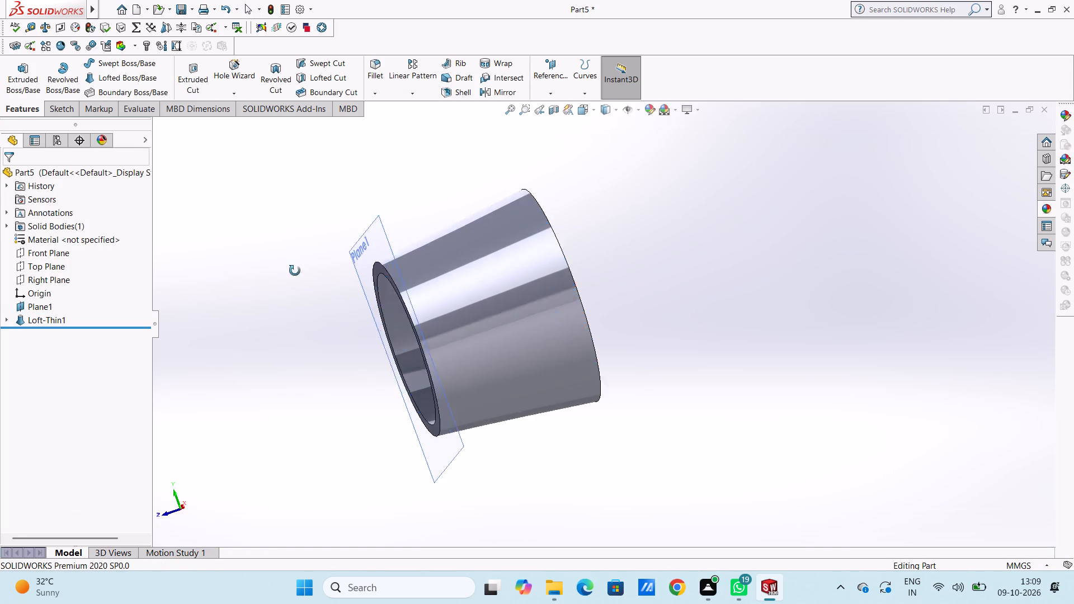
middle_drag(295, 271, 305, 242)
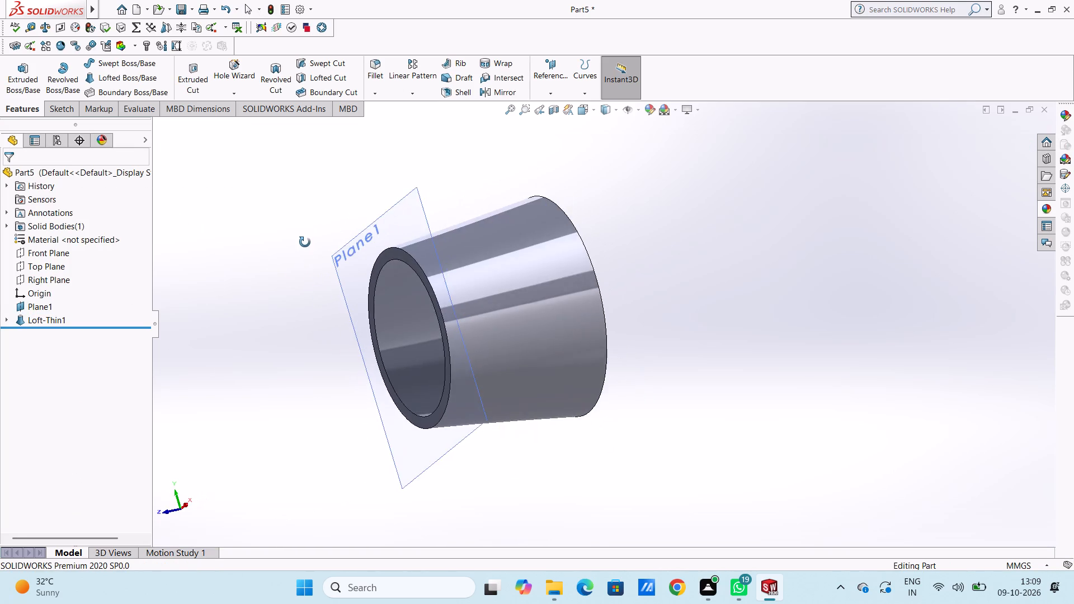
middle_drag(305, 242, 314, 276)
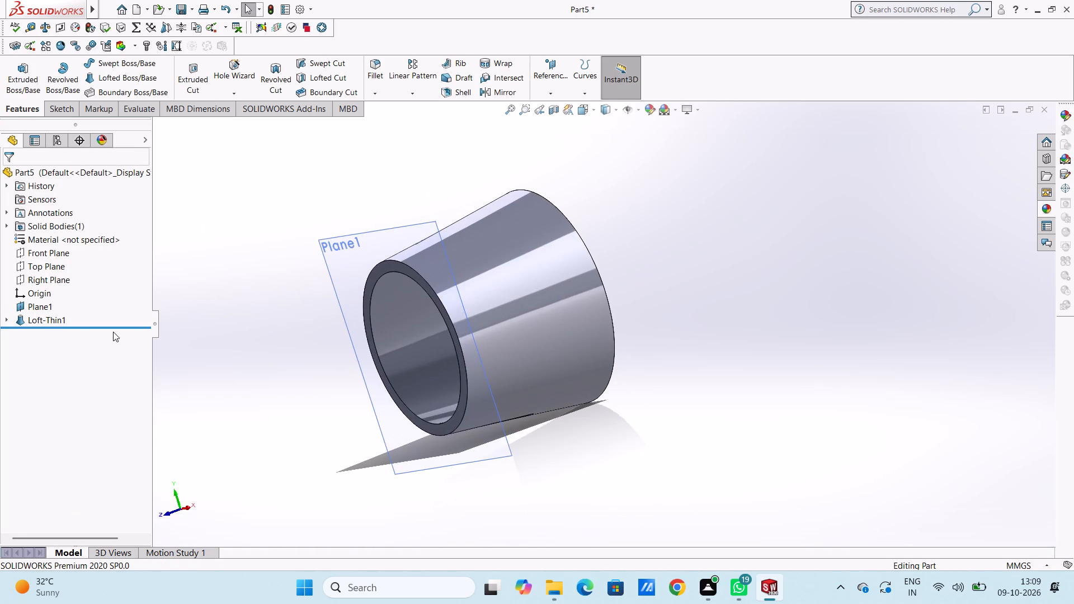
click(43, 308)
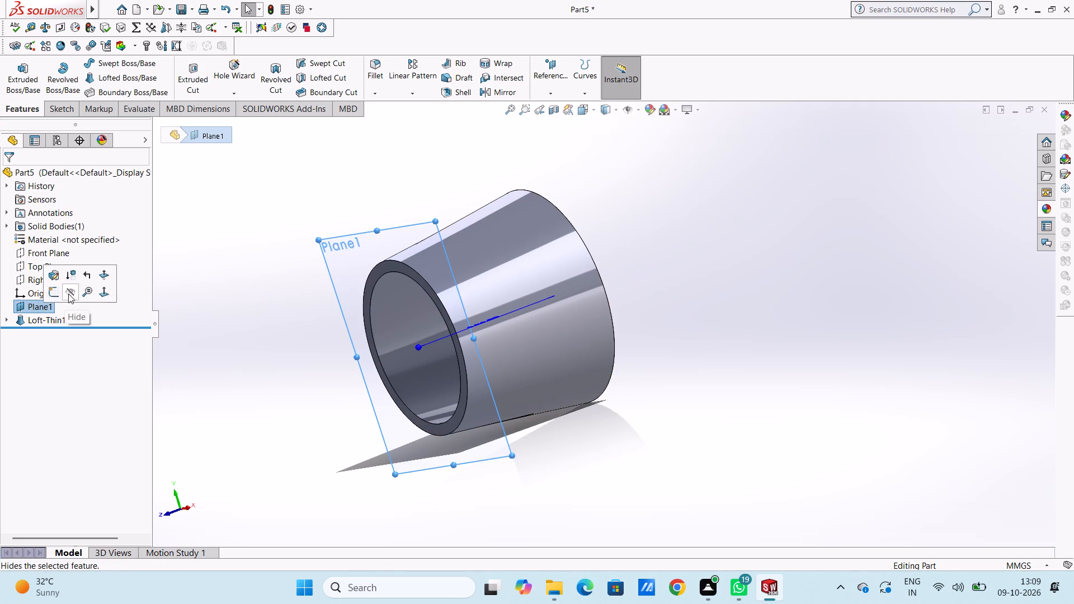
click(68, 294)
click(209, 331)
middle_drag(313, 344, 388, 337)
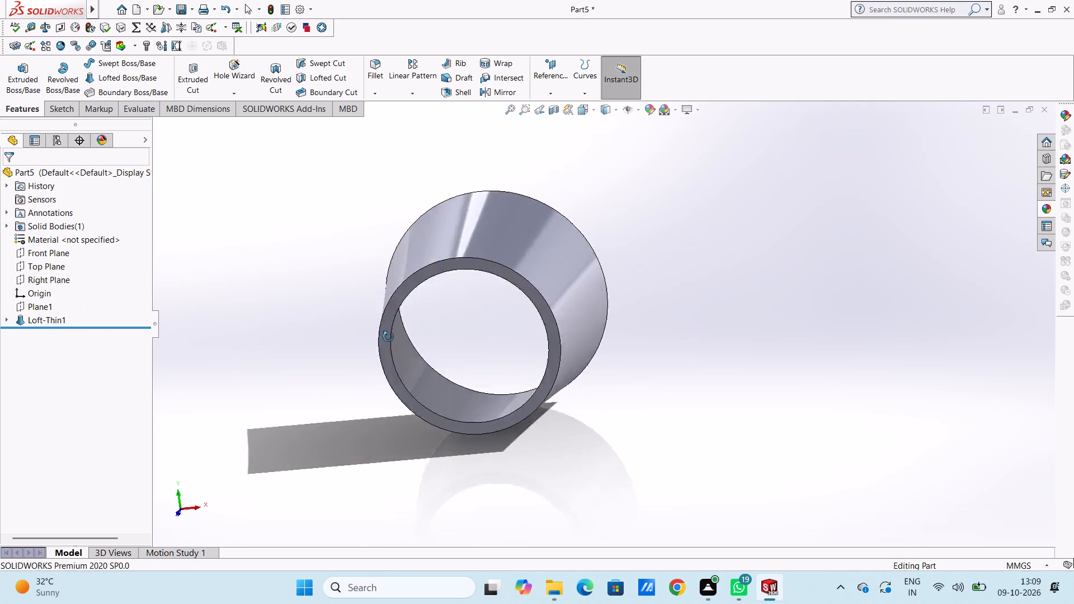
Examine the finished lofted body from both open ends and from the side.
middle_drag(388, 337, 265, 264)
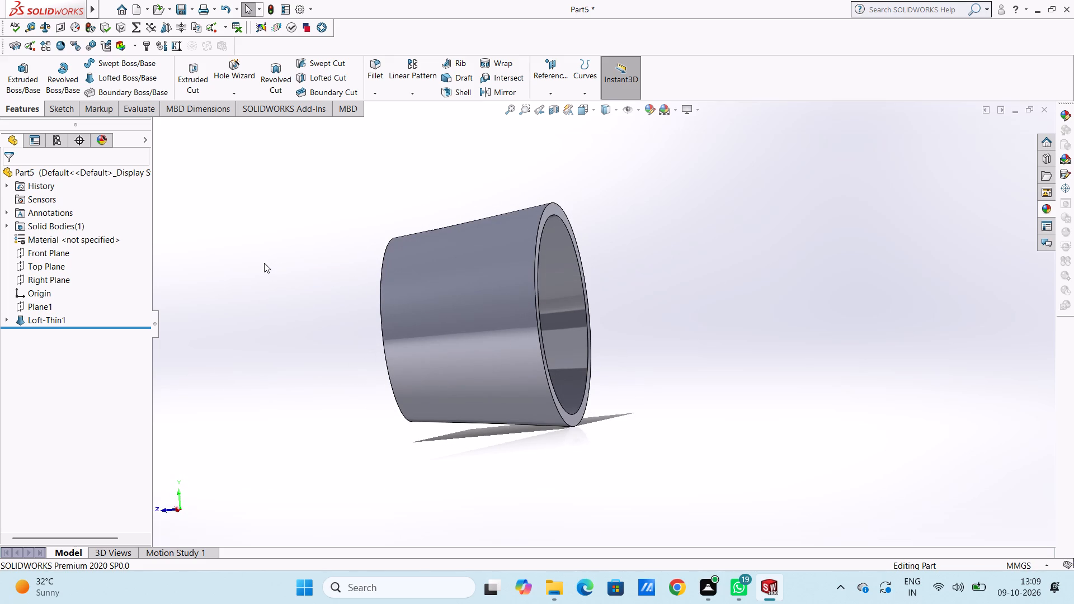
scroll(264, 263, up, 3)
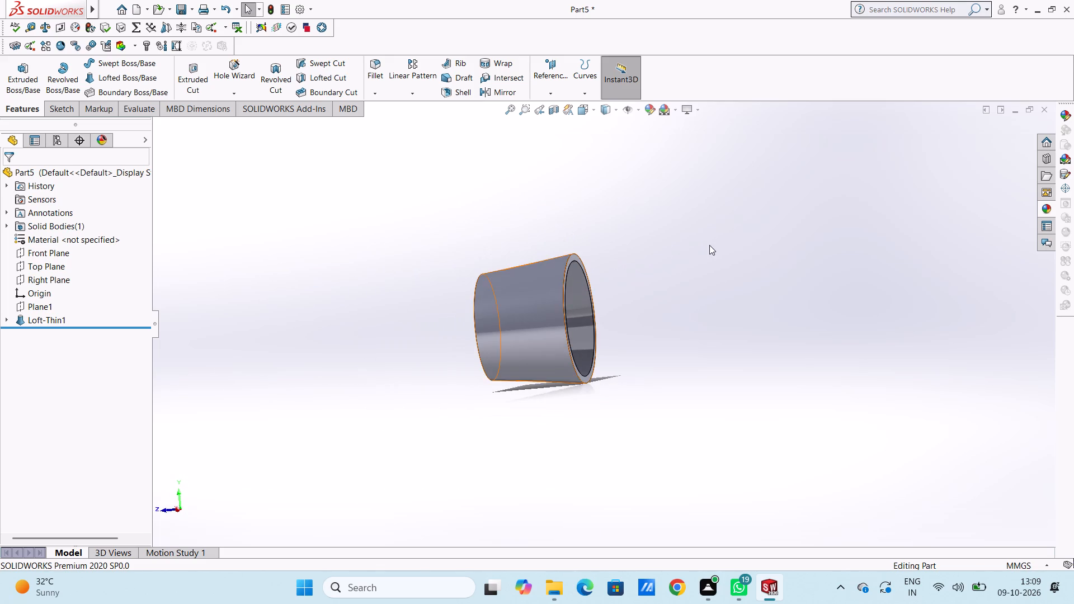
middle_drag(710, 245, 724, 299)
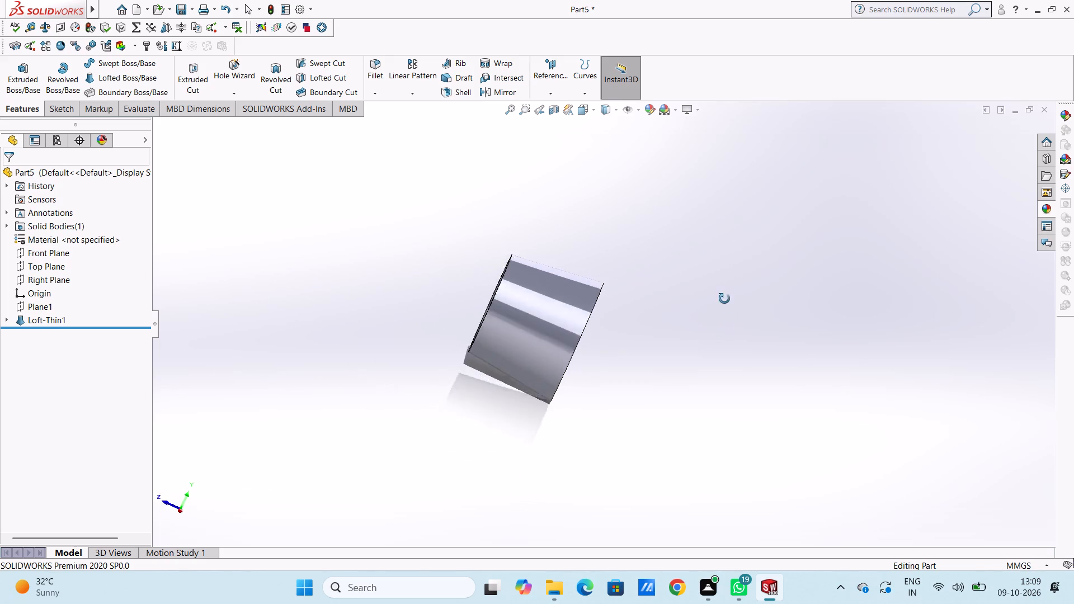
middle_drag(724, 299, 655, 295)
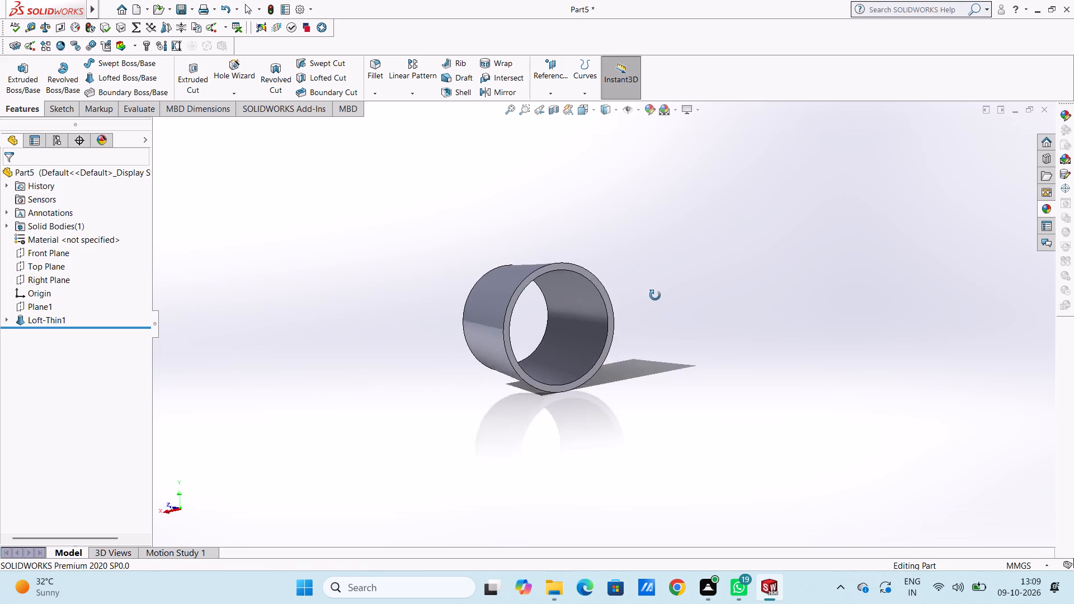
middle_drag(655, 295, 547, 306)
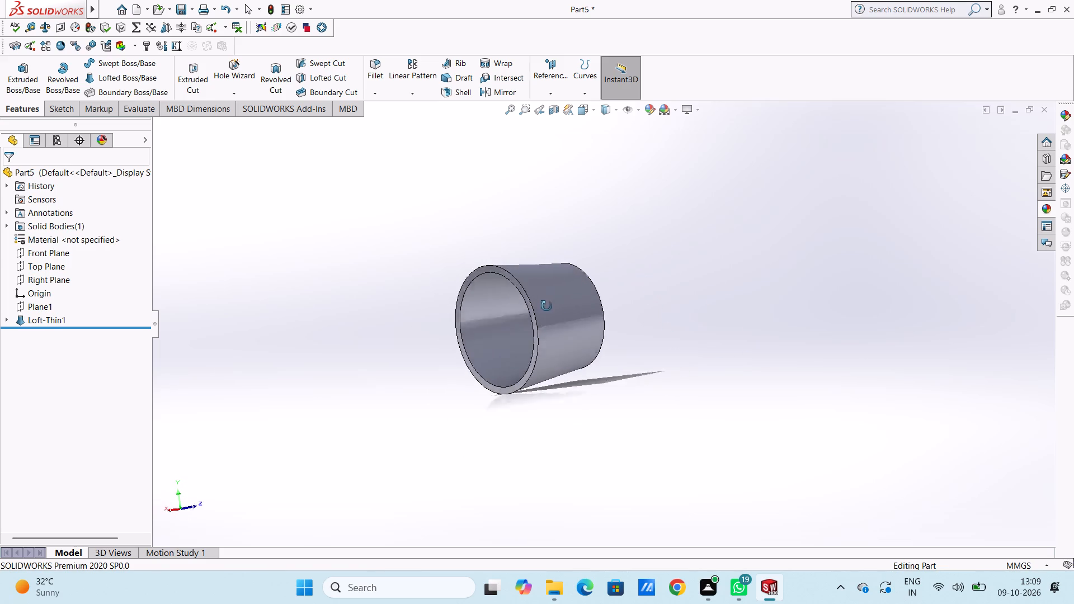
middle_drag(547, 306, 727, 318)
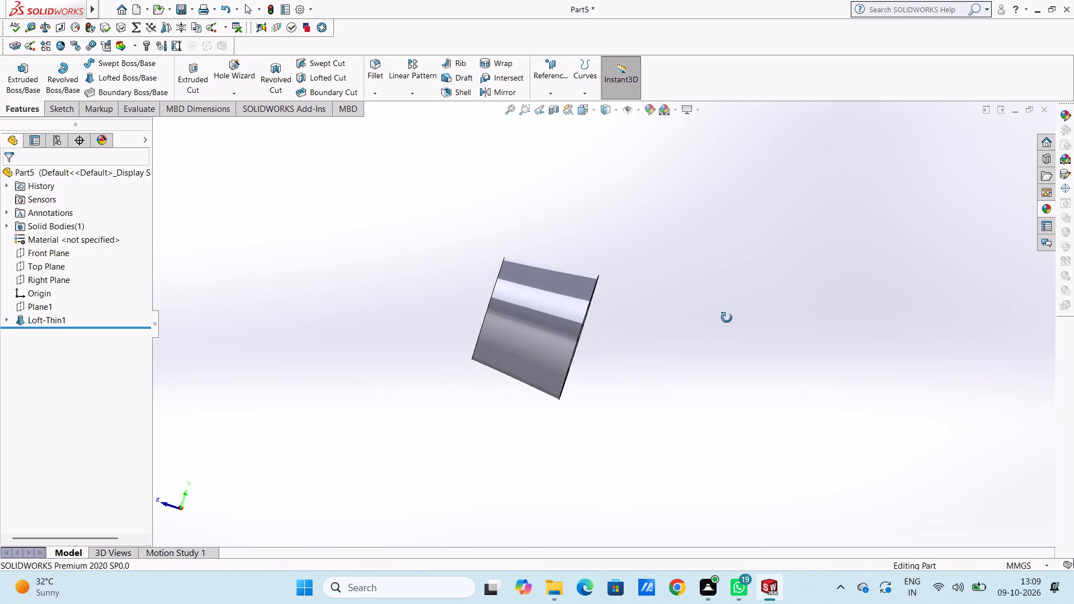
middle_drag(727, 318, 734, 431)
middle_drag(681, 313, 675, 354)
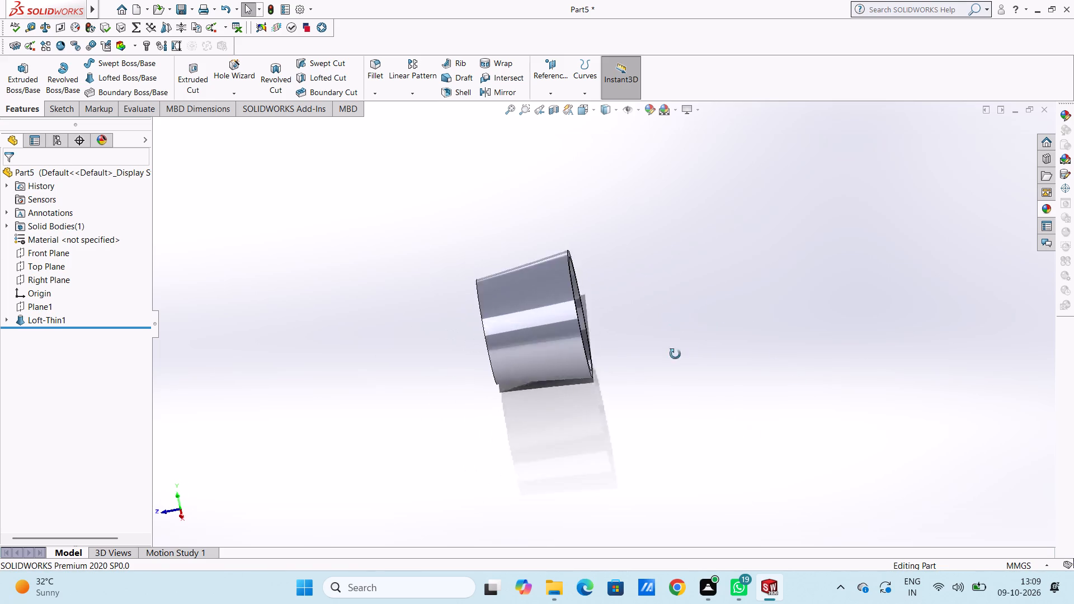
middle_drag(675, 354, 721, 286)
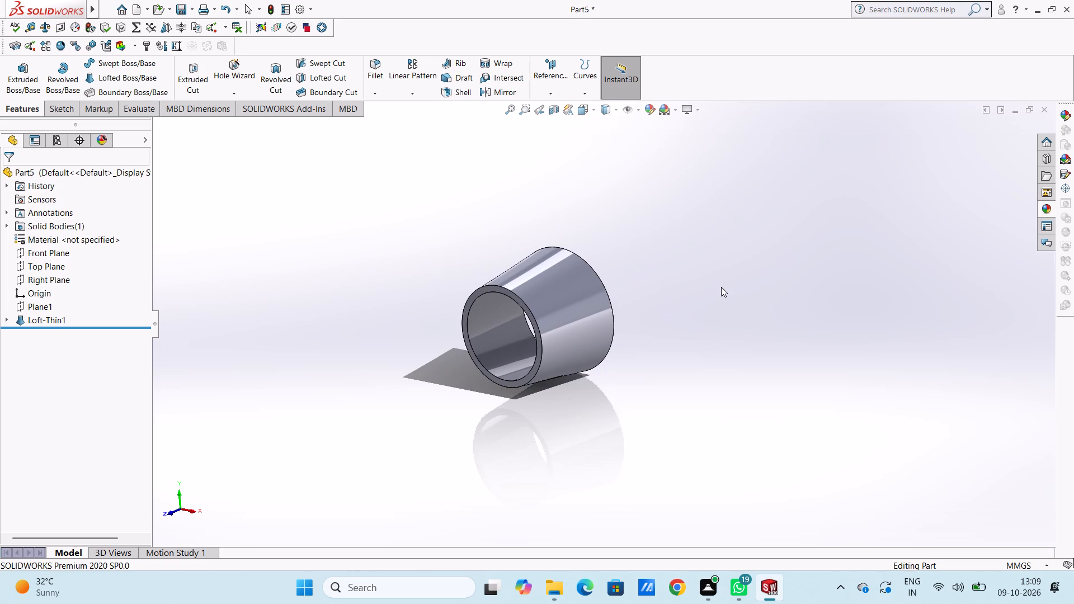
Sketch an origin-centred circle of about 112 mm radius on the loft's larger end face, reaching its outer edge.
key(ctrl+1)
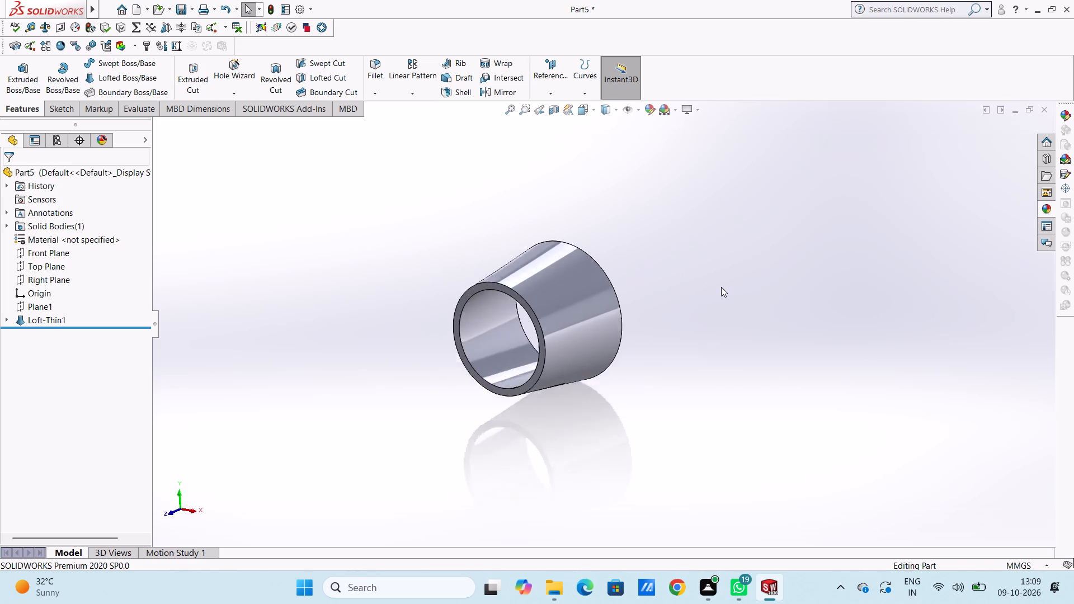
key(ctrl+2)
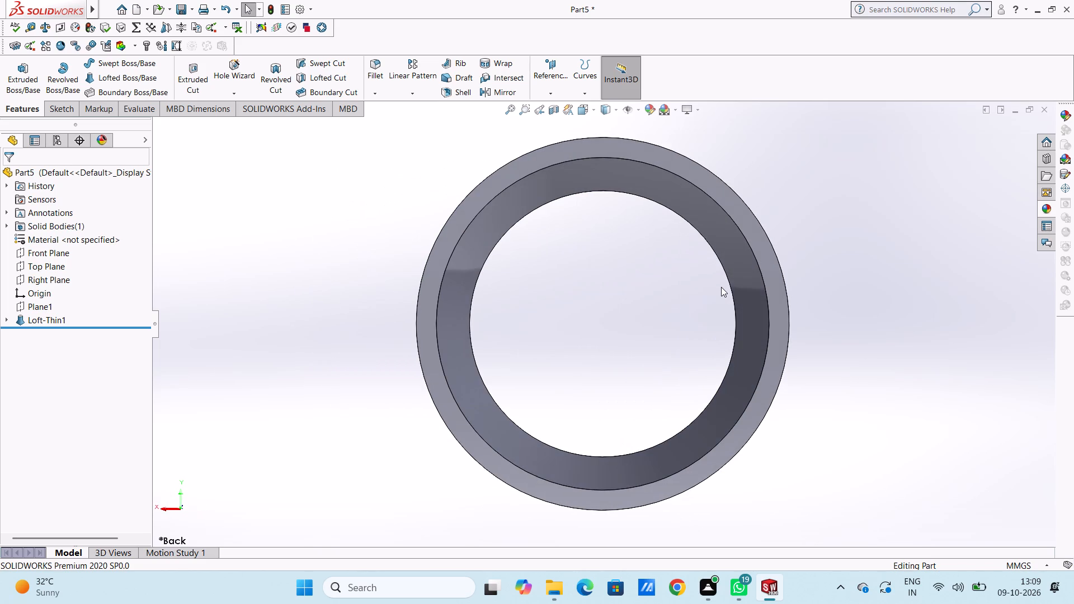
scroll(691, 220, up, 4)
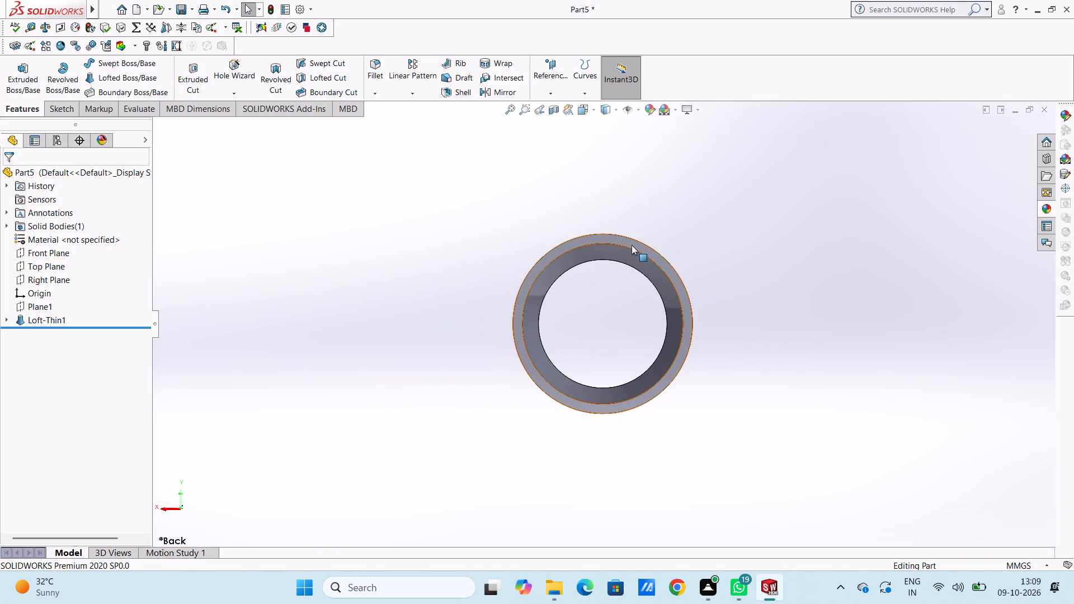
click(632, 245)
click(680, 212)
click(440, 232)
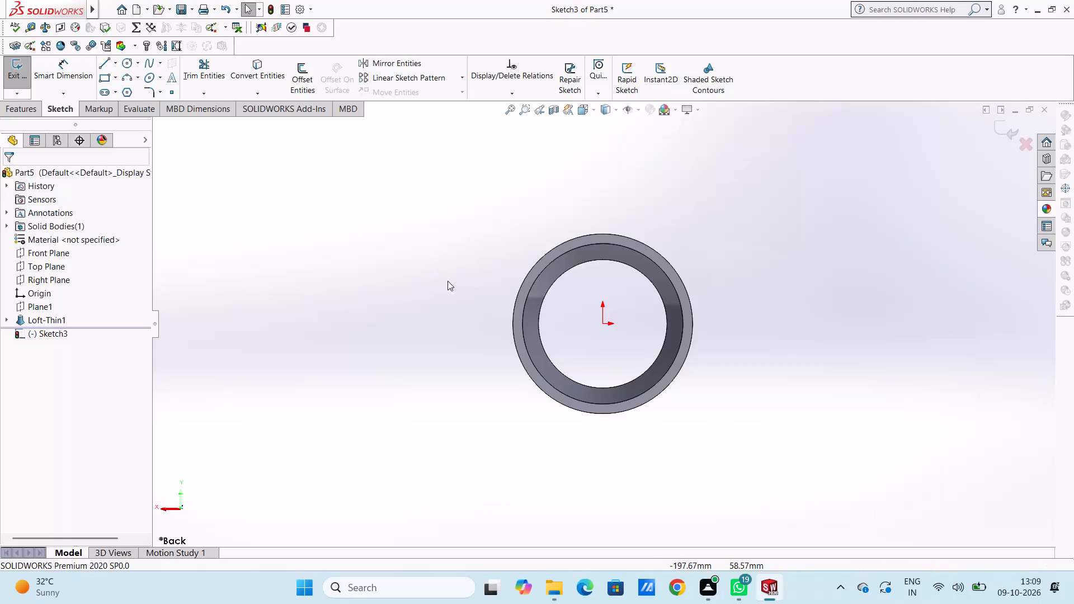
click(123, 62)
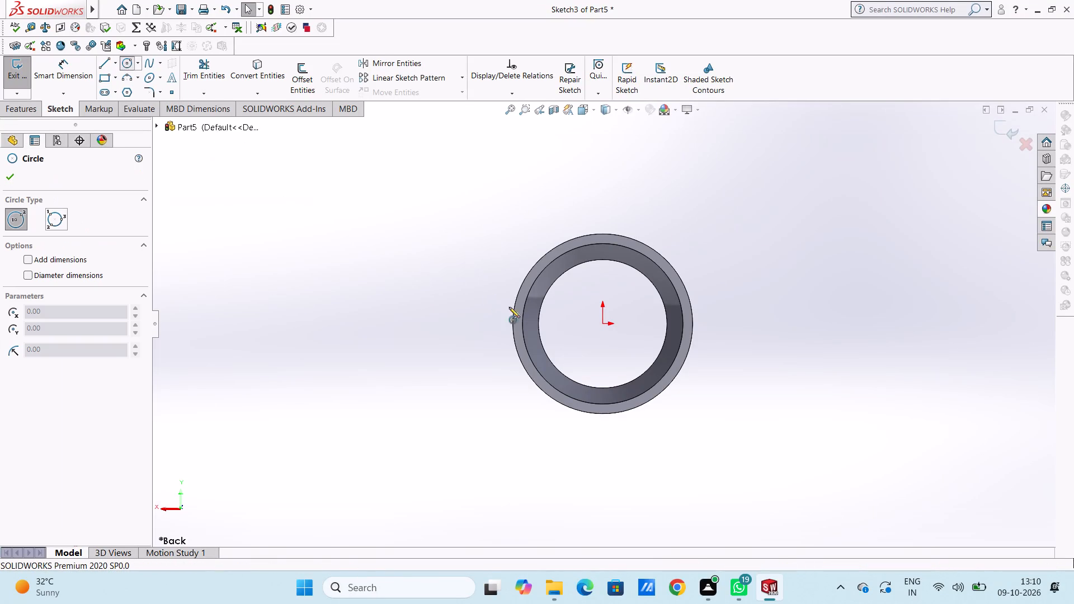
click(601, 324)
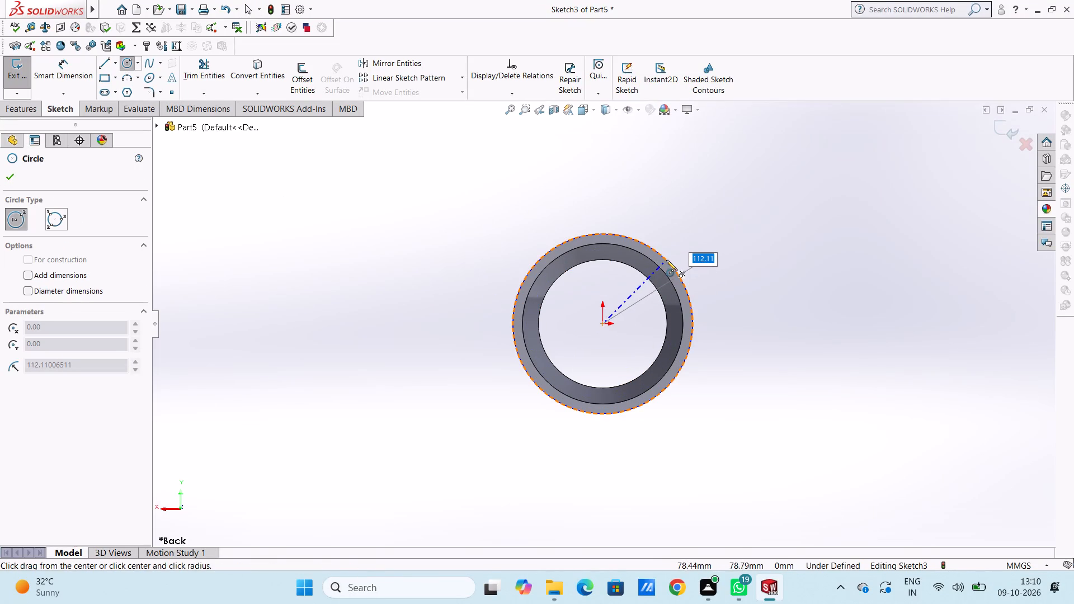
click(666, 259)
click(14, 176)
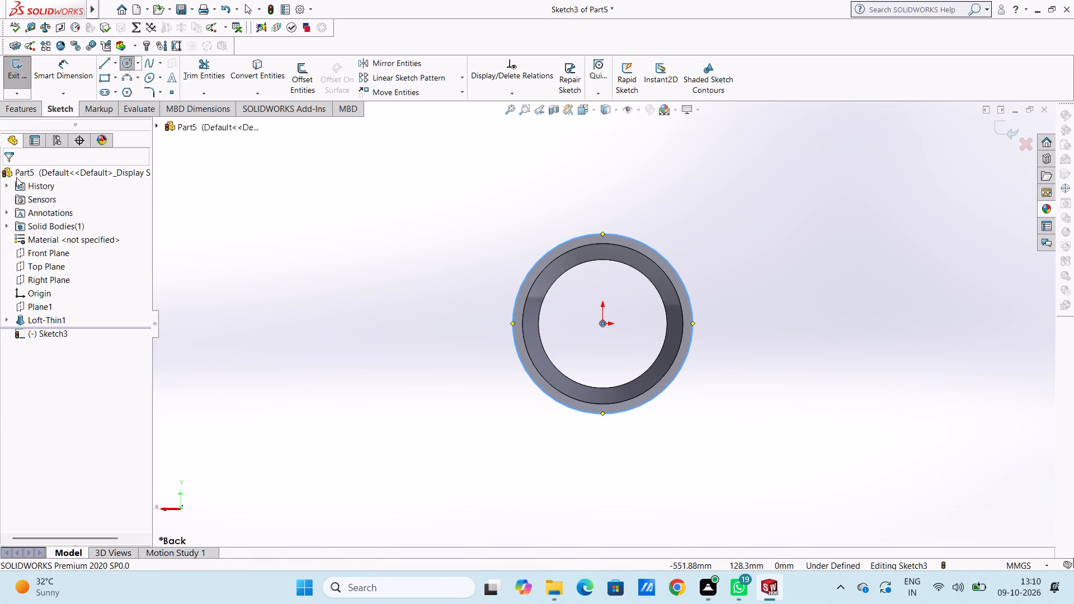
Add a diameter dimension to the new circle, accepting its drawn size.
click(82, 56)
click(515, 295)
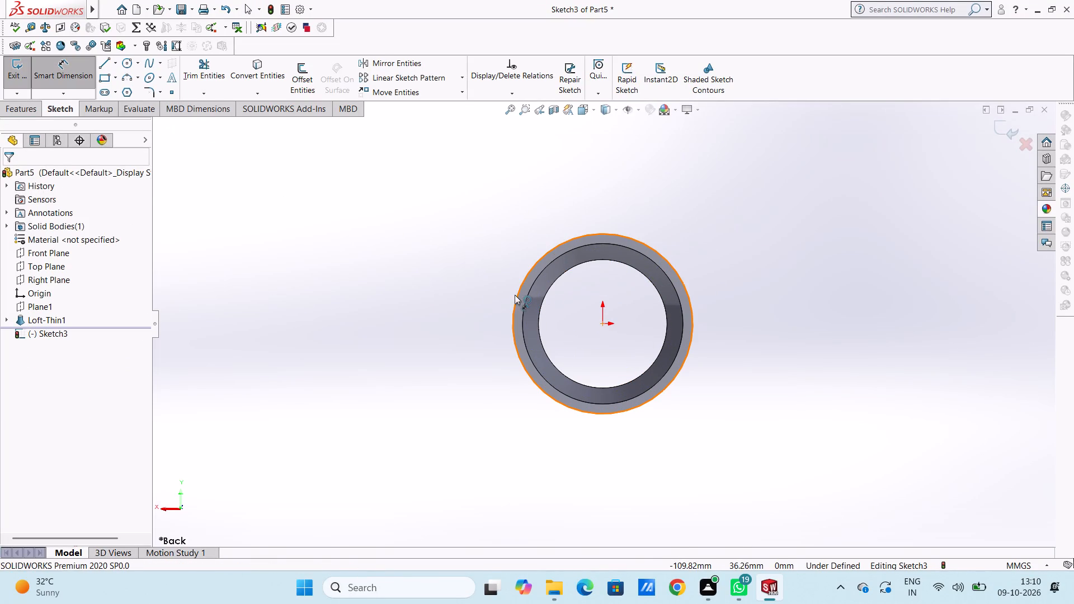
click(335, 456)
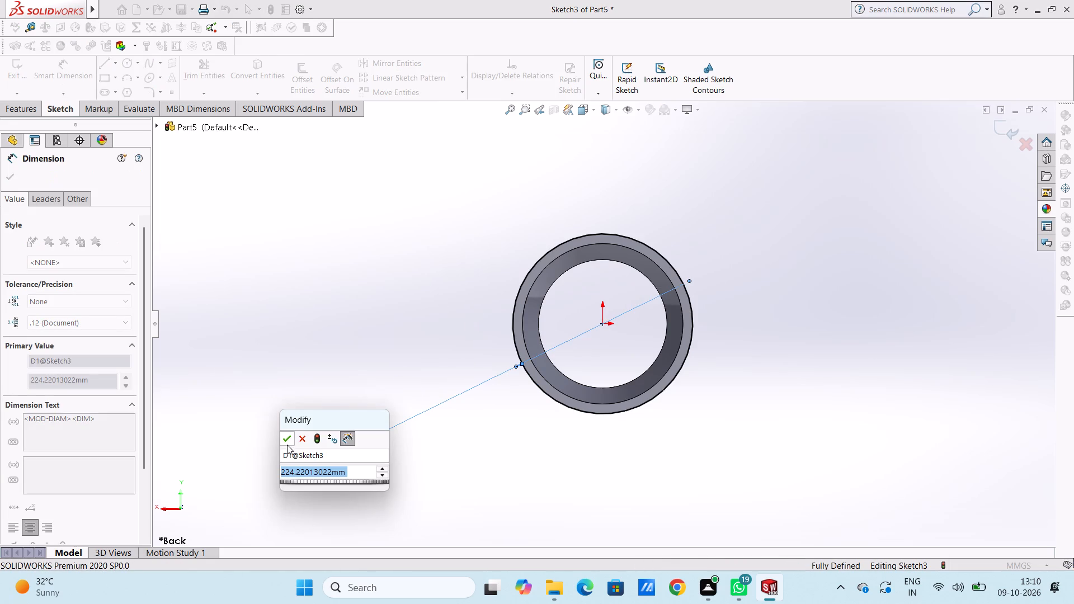
click(287, 442)
click(313, 377)
middle_drag(413, 298, 492, 339)
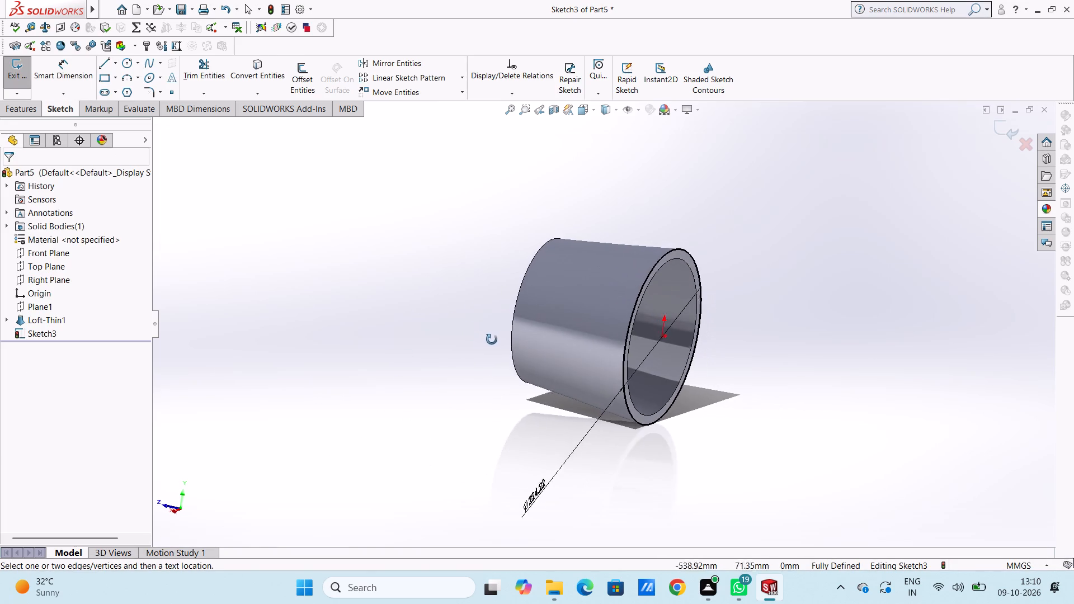
middle_drag(492, 339, 498, 342)
click(63, 75)
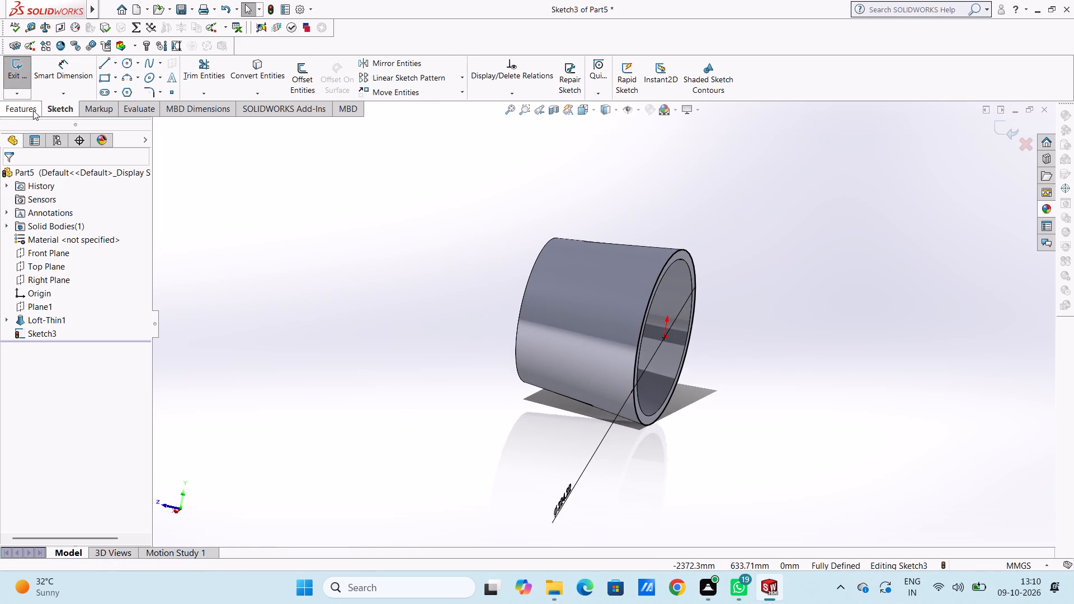
Set up a blind boss extrusion of the circle, 164 mm deep, outward from the loft's larger end.
click(32, 110)
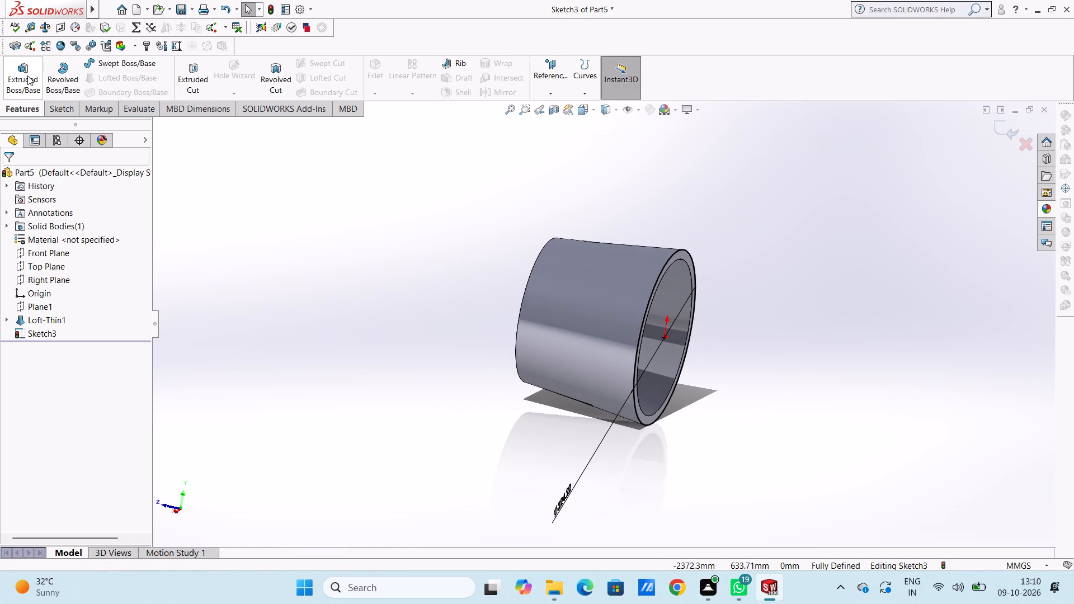
click(27, 75)
scroll(401, 309, up, 4)
middle_drag(459, 359, 506, 374)
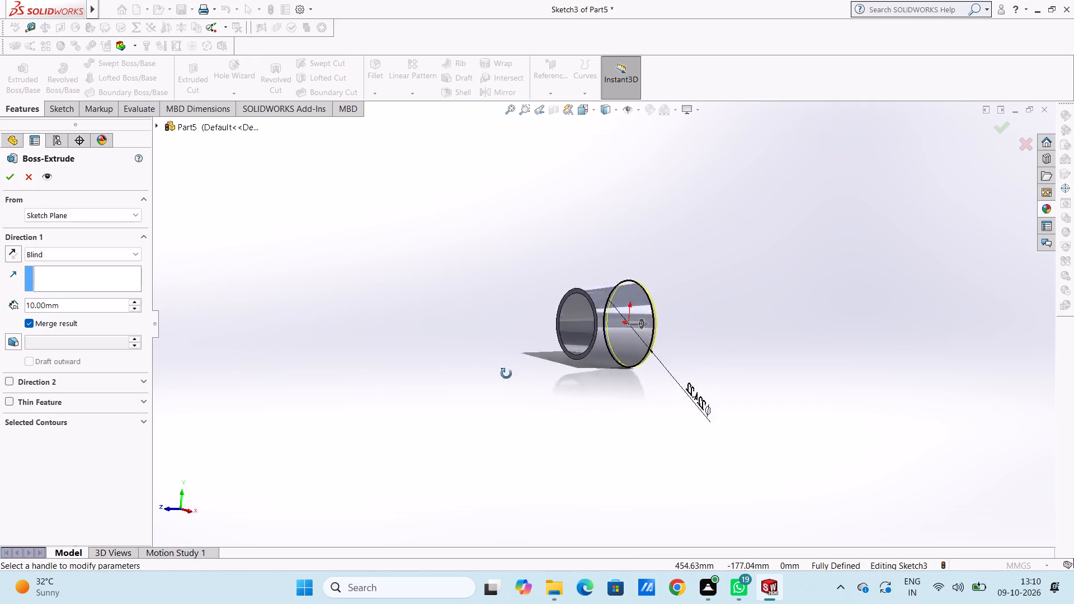
middle_drag(506, 374, 468, 377)
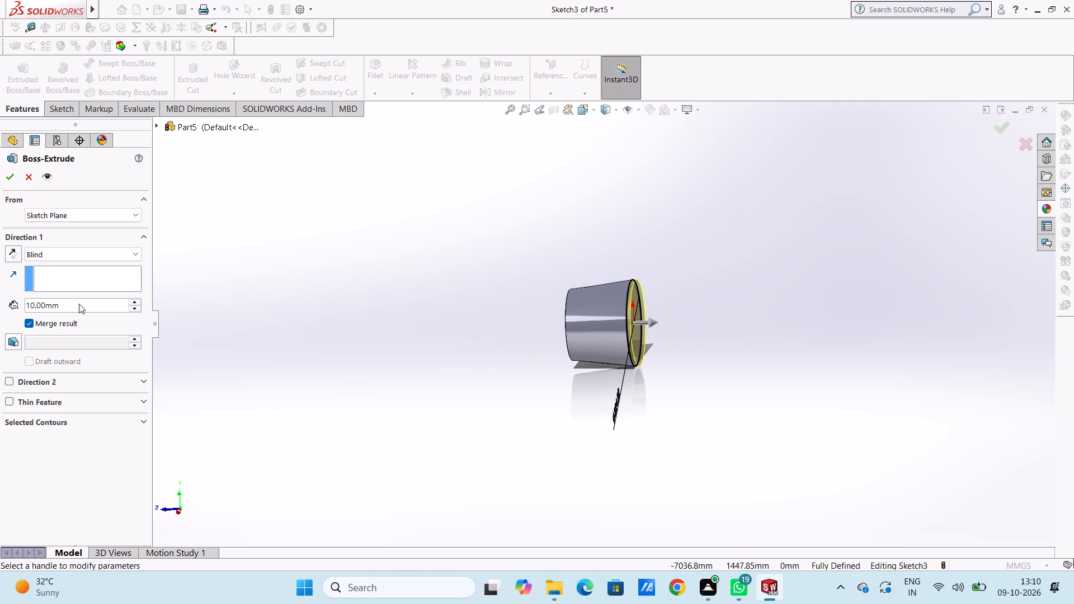
double_click(79, 304)
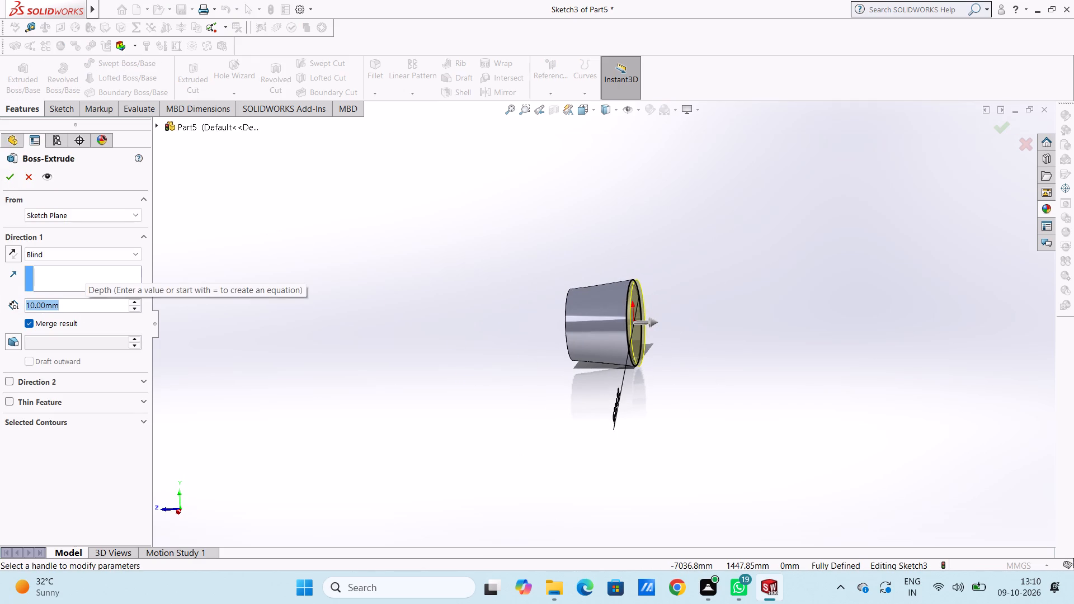
text(164)
key(Return)
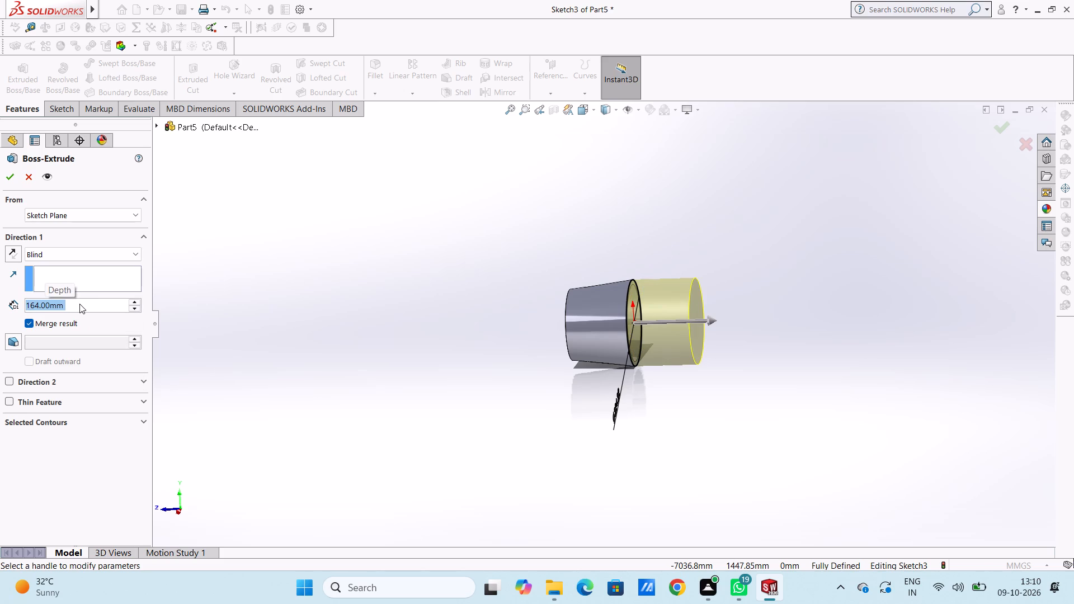
Add an inward draft to the extrusion, trying 40, 10 and 12 degrees before setting it to 8 degrees.
click(14, 342)
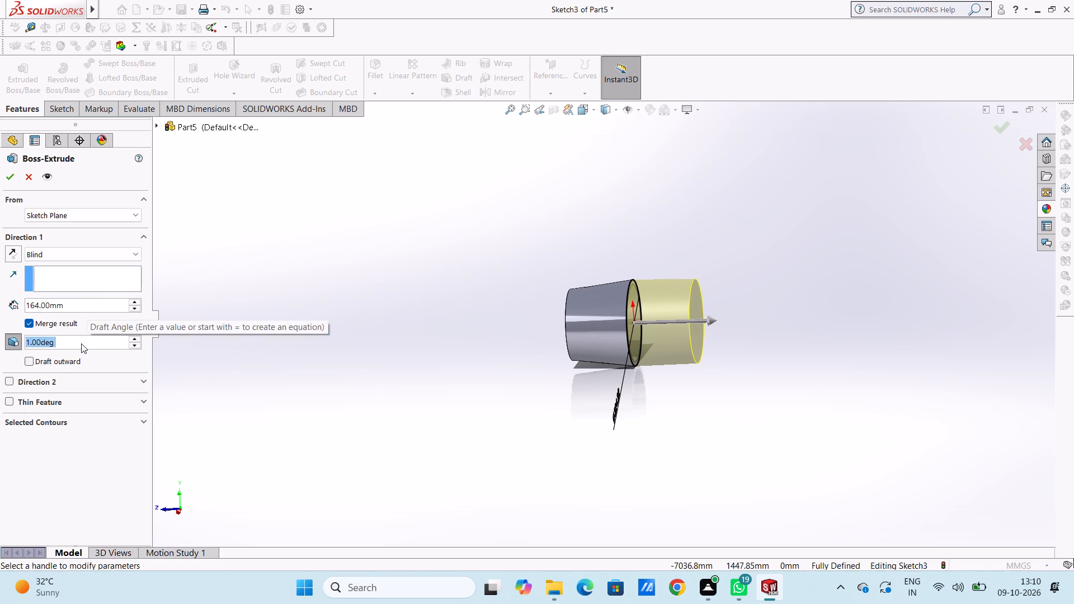
text(40)
key(Return)
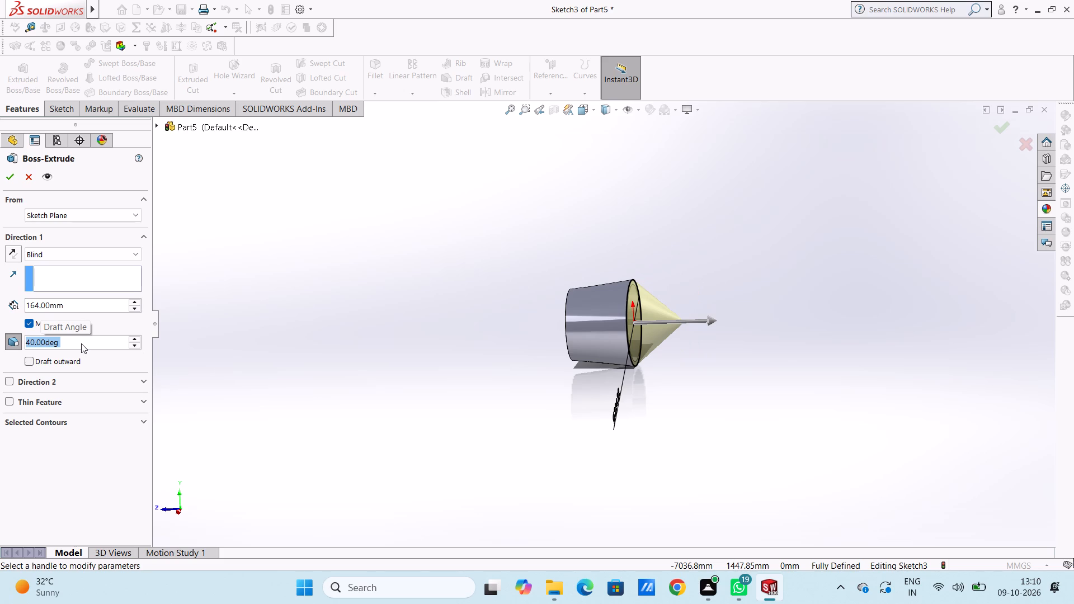
text(10)
key(Return)
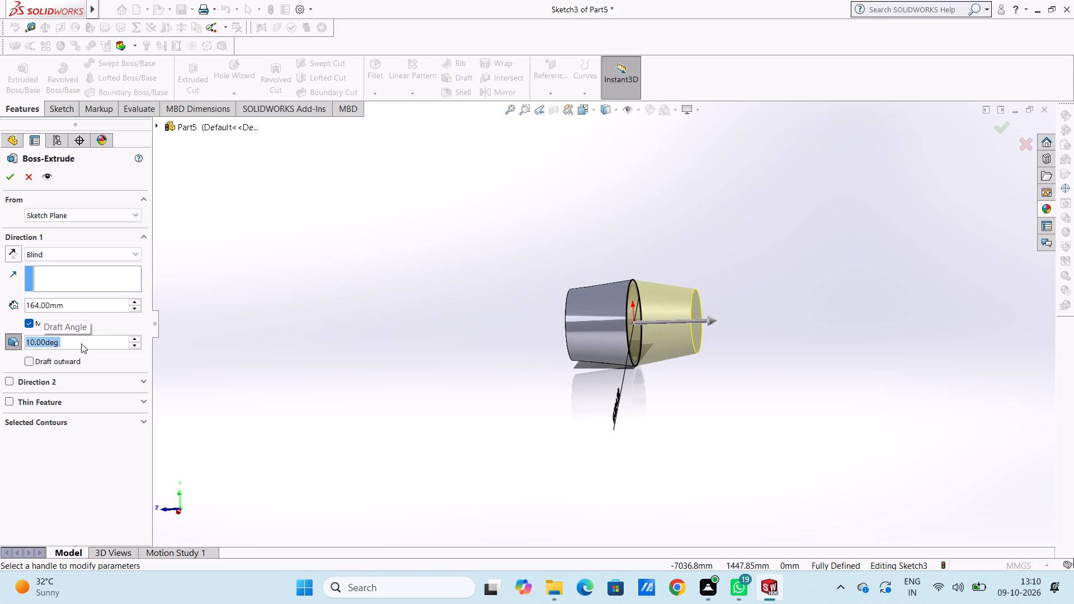
middle_drag(450, 318, 464, 306)
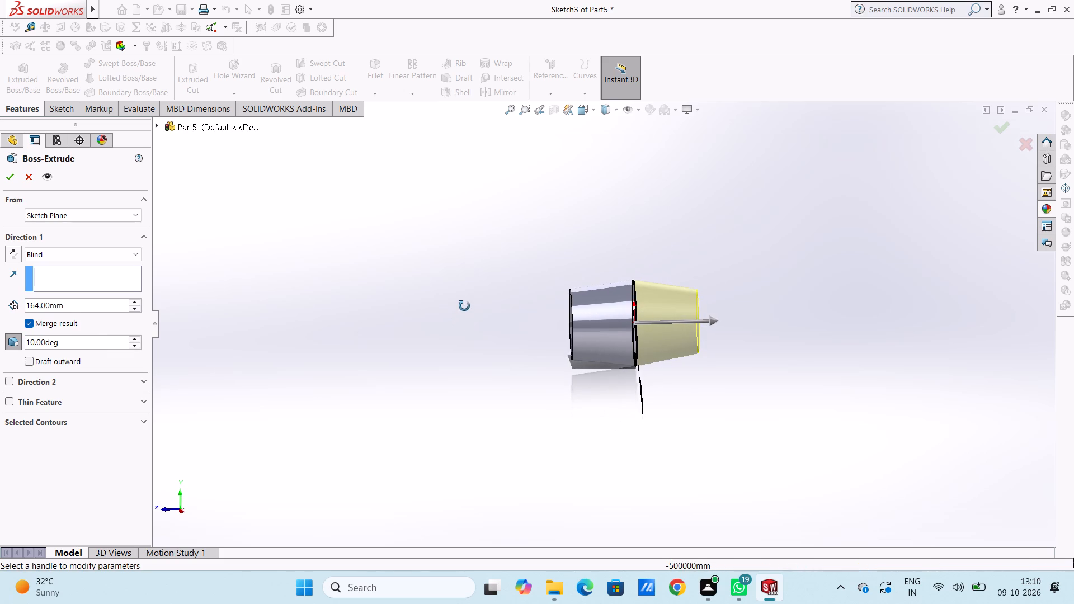
middle_drag(464, 306, 463, 305)
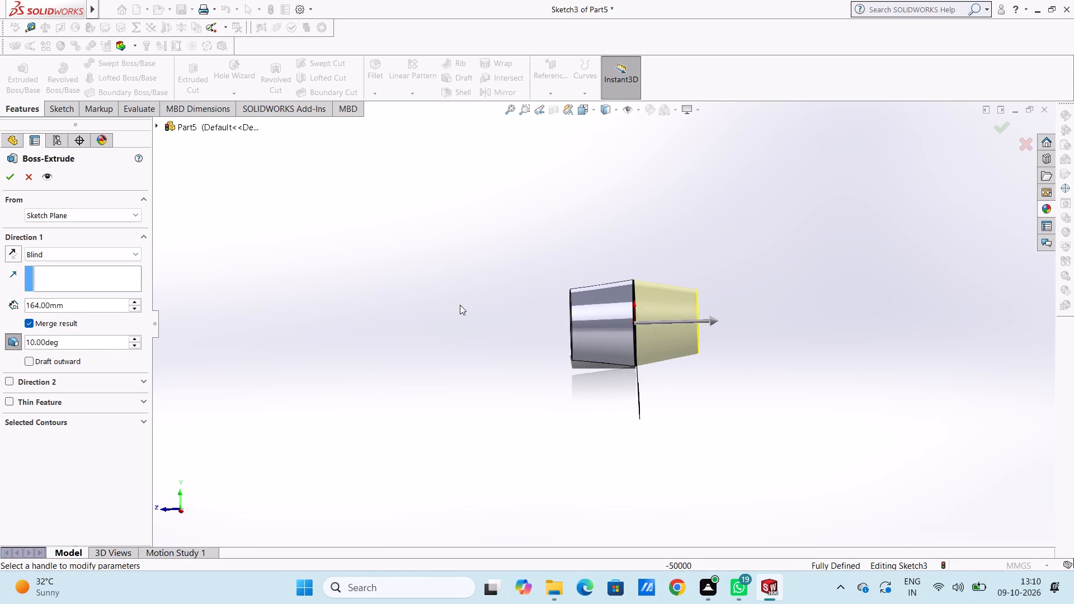
double_click(106, 338)
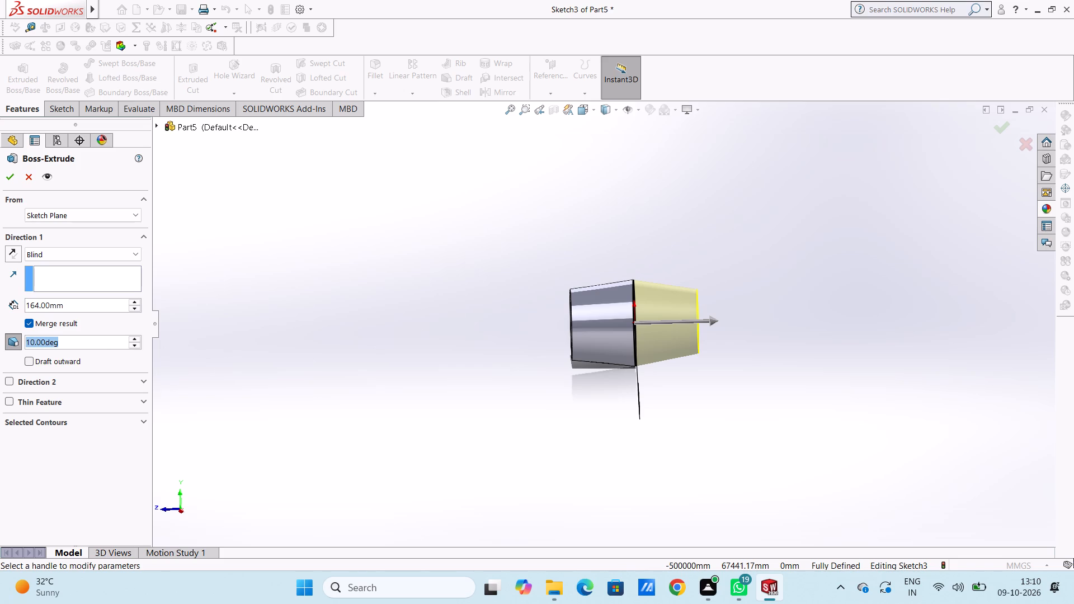
text(12)
key(Return)
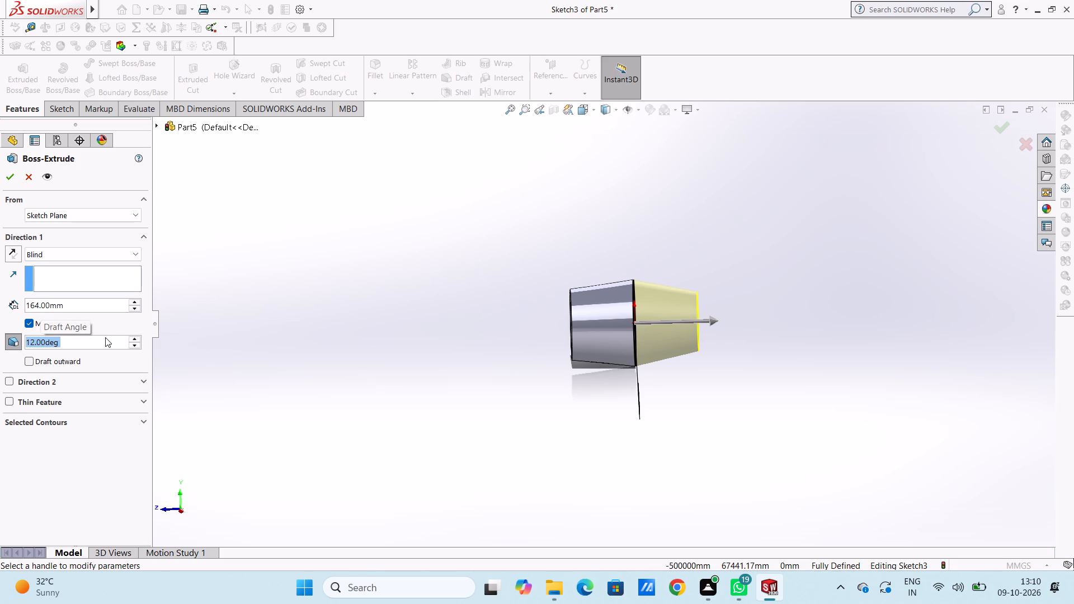
key(8)
key(Return)
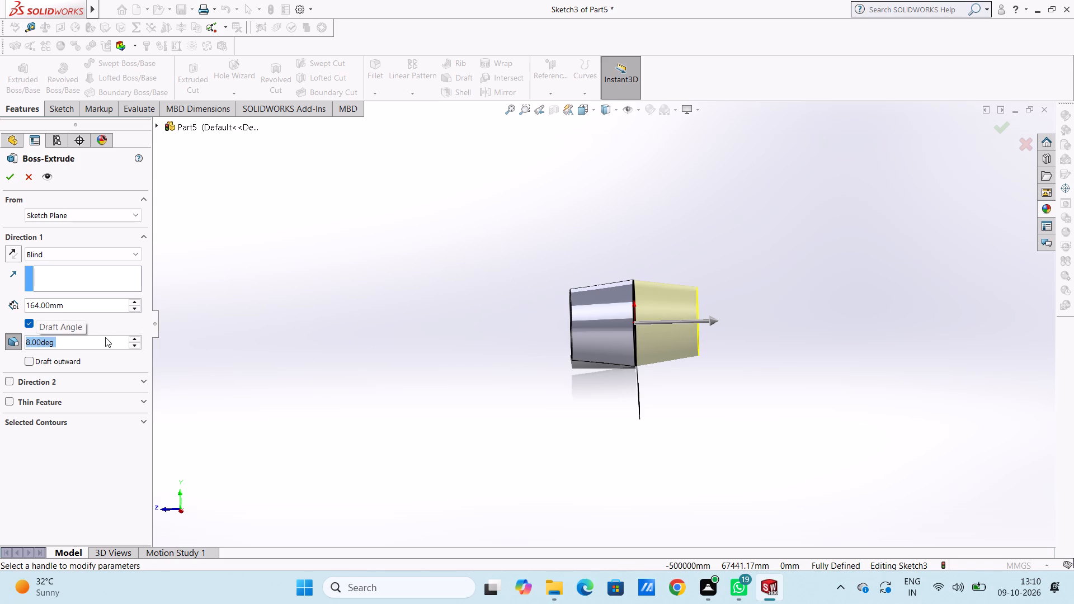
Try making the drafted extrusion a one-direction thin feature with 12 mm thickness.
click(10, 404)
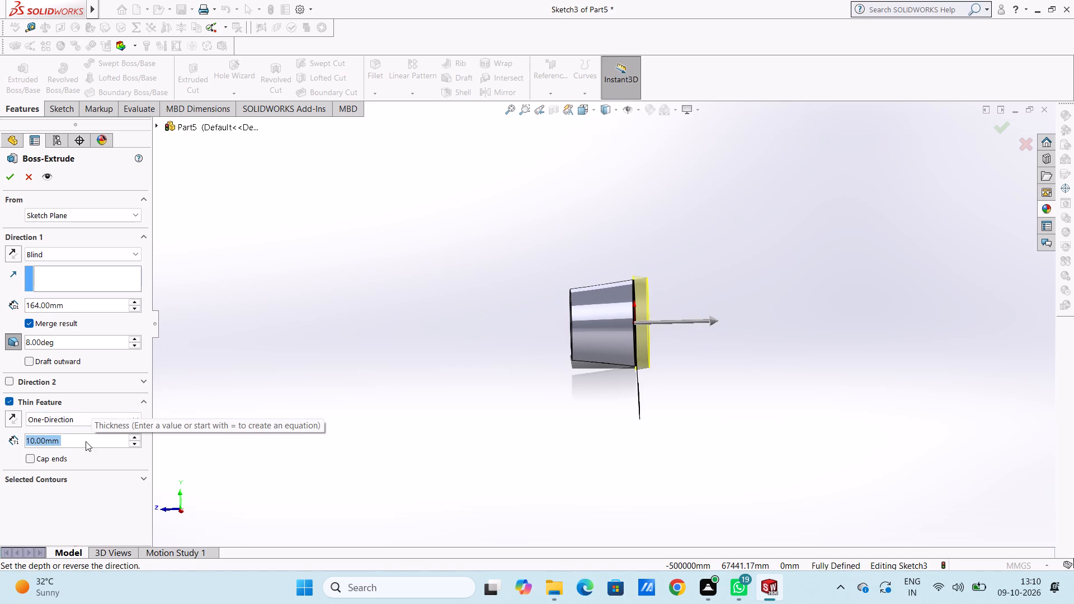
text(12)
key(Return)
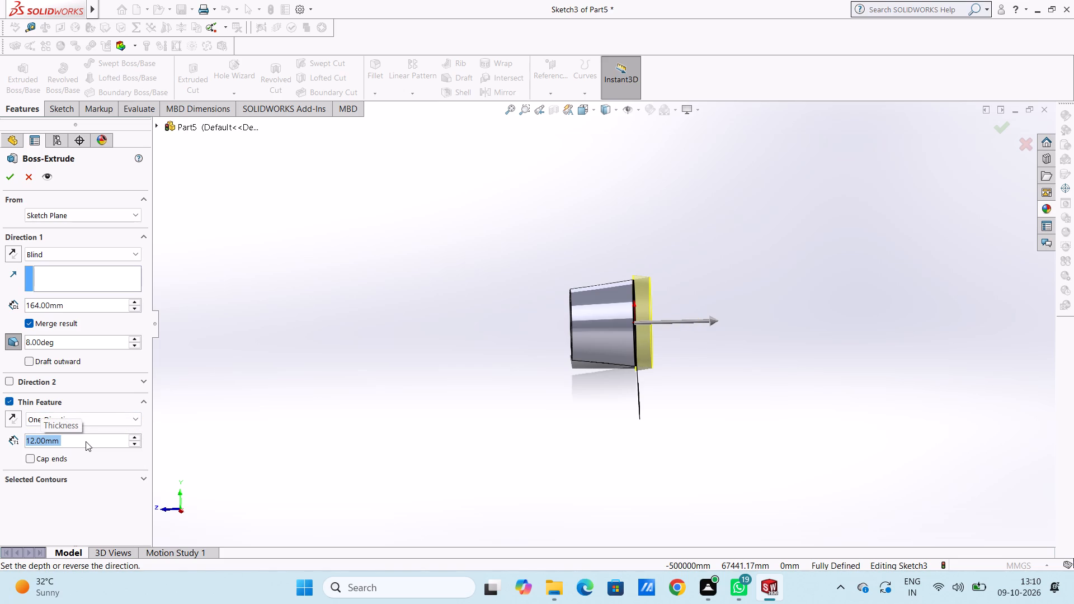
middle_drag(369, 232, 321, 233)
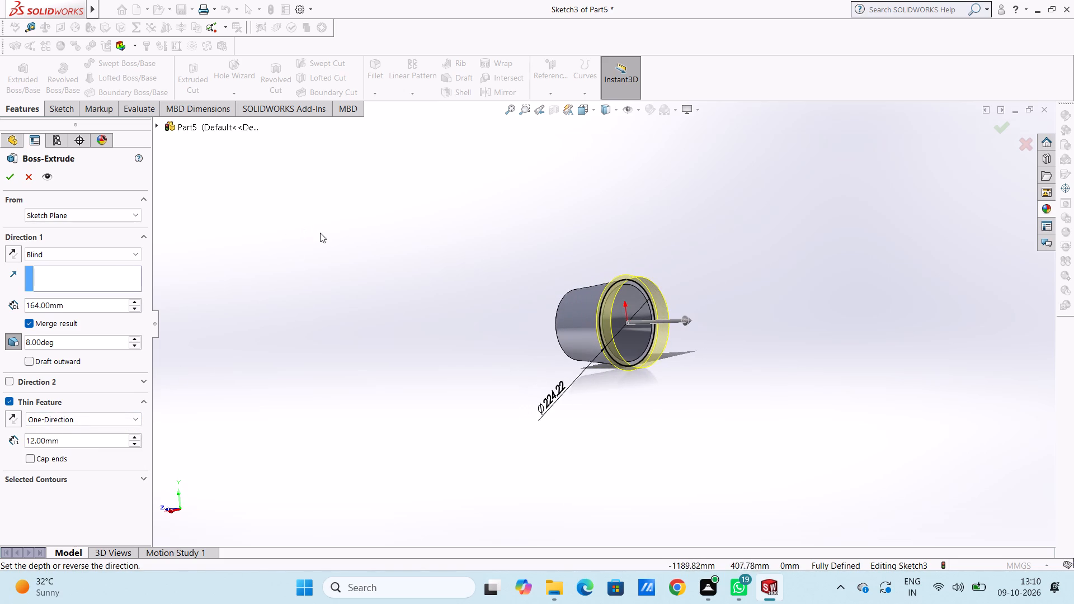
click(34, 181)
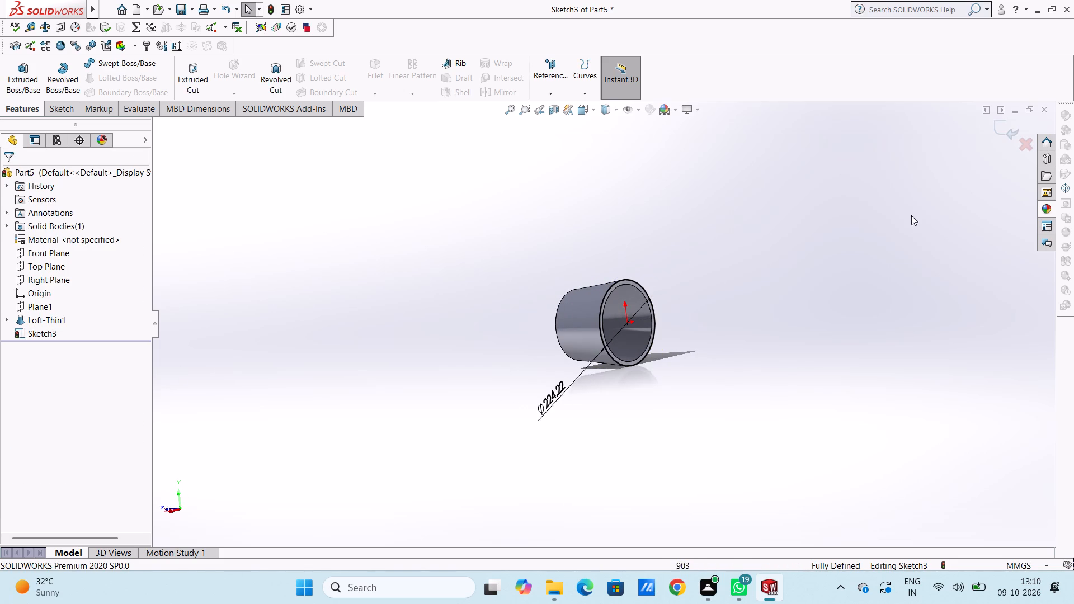
Exit the sketch on the loft's larger end face, keeping its circle.
click(1005, 129)
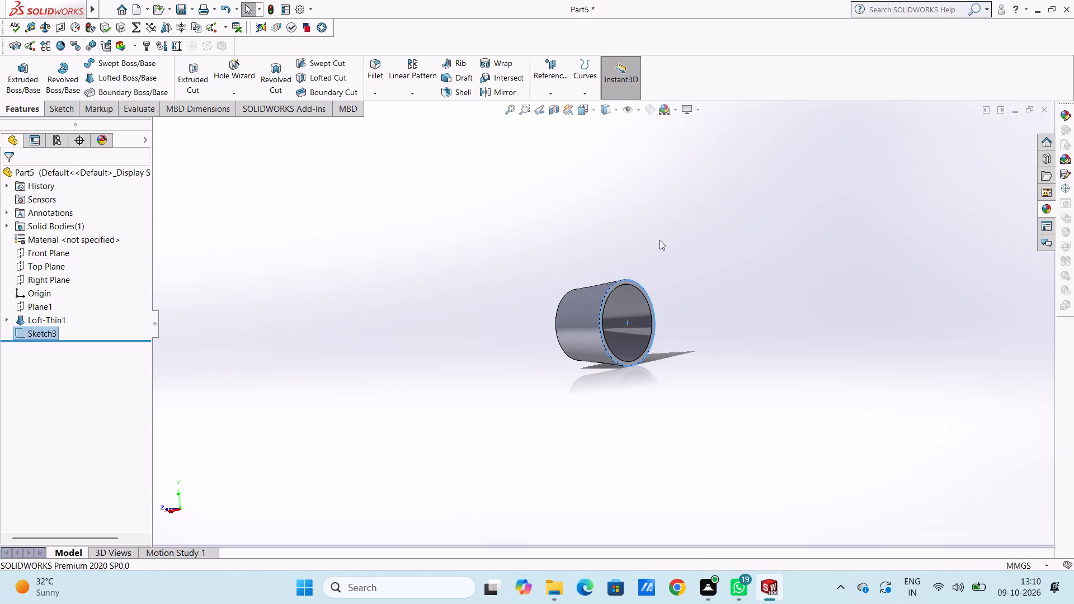
Create a reference plane offset 164 mm from the Front Plane, flipped to the side away from the loft.
middle_drag(660, 239, 696, 234)
click(404, 294)
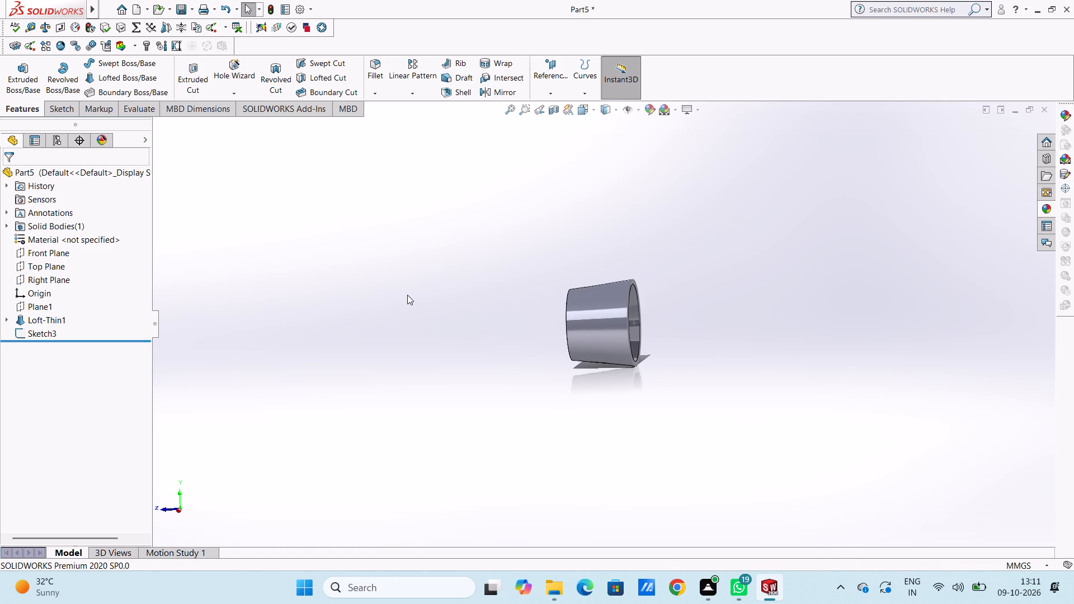
click(562, 68)
click(565, 108)
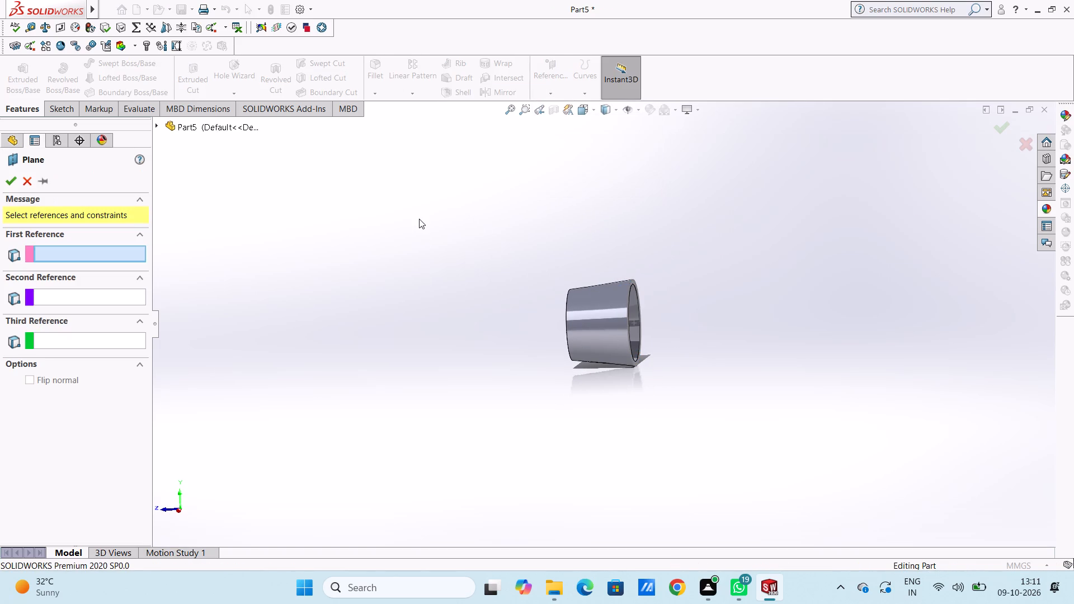
click(210, 129)
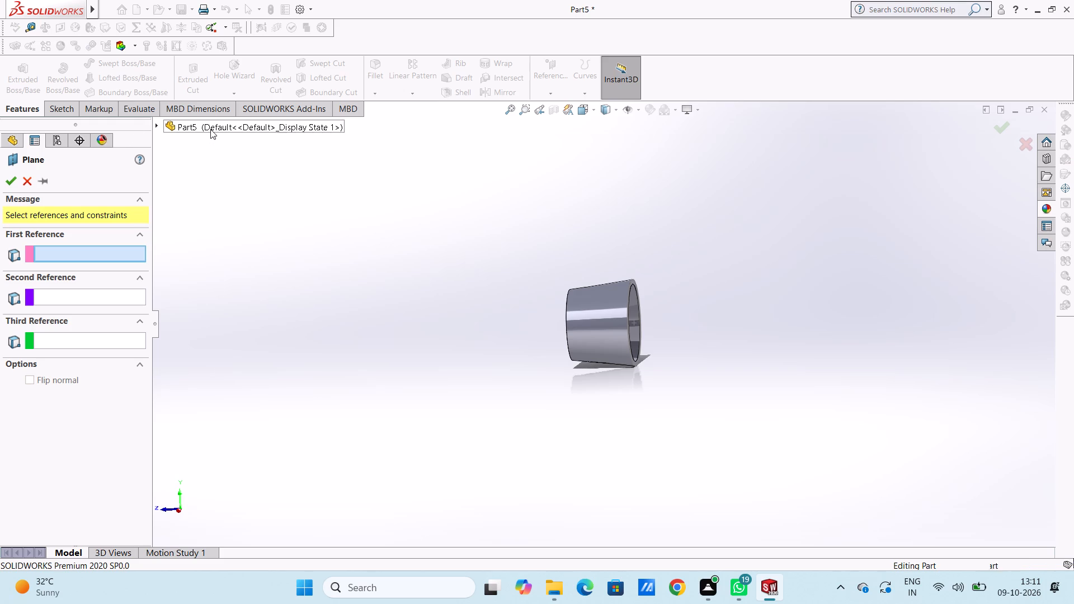
click(210, 206)
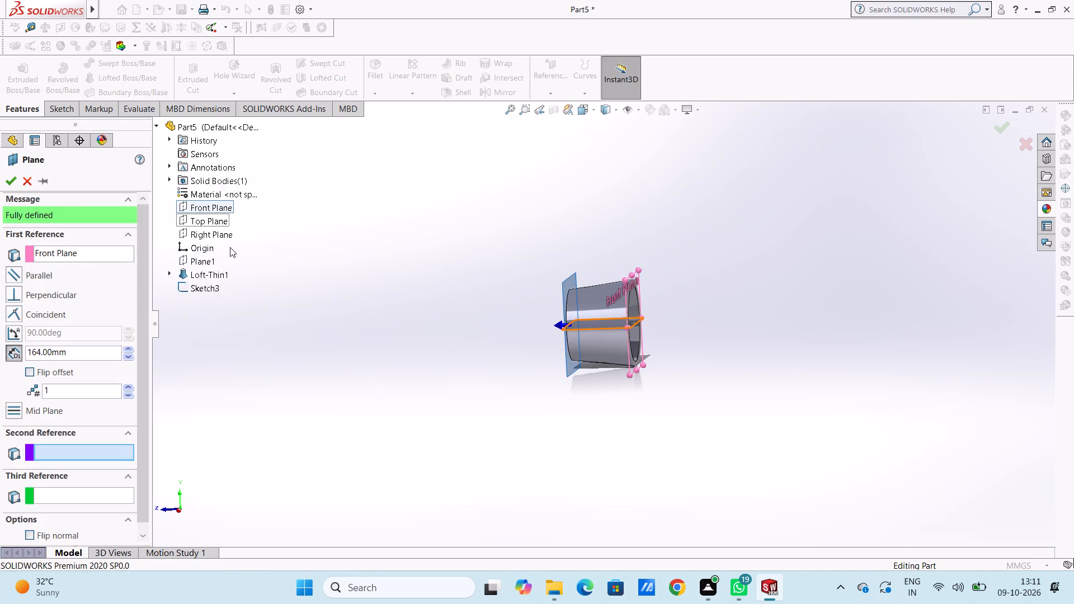
click(29, 370)
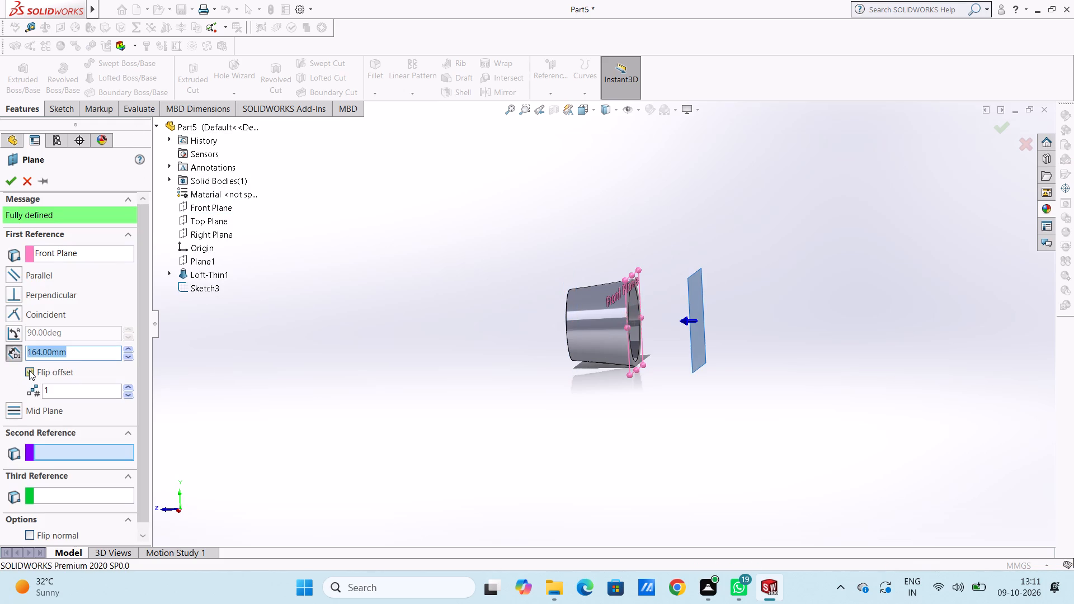
click(8, 183)
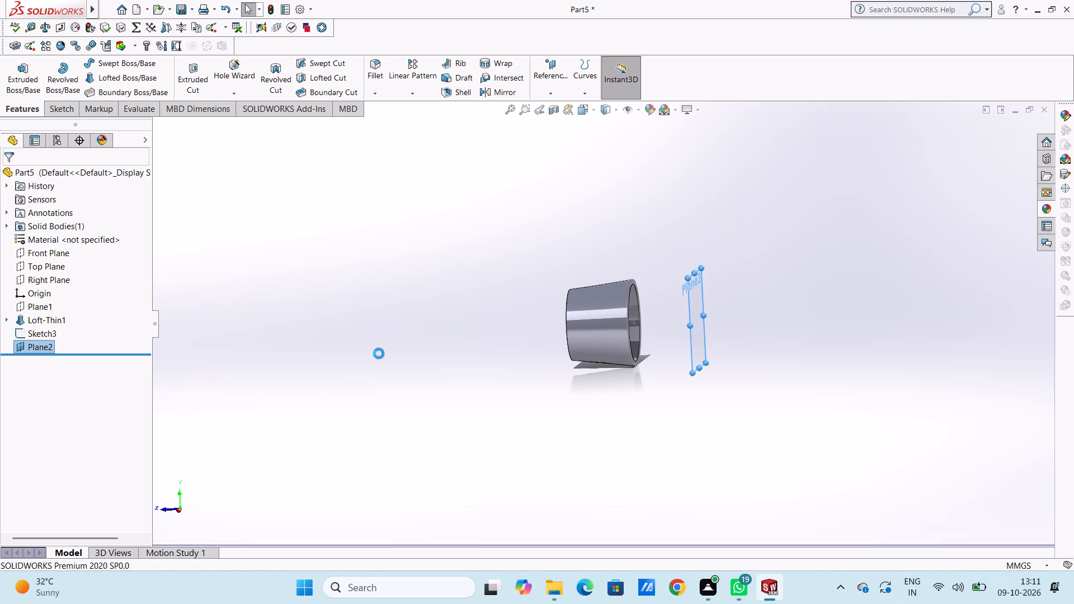
click(379, 353)
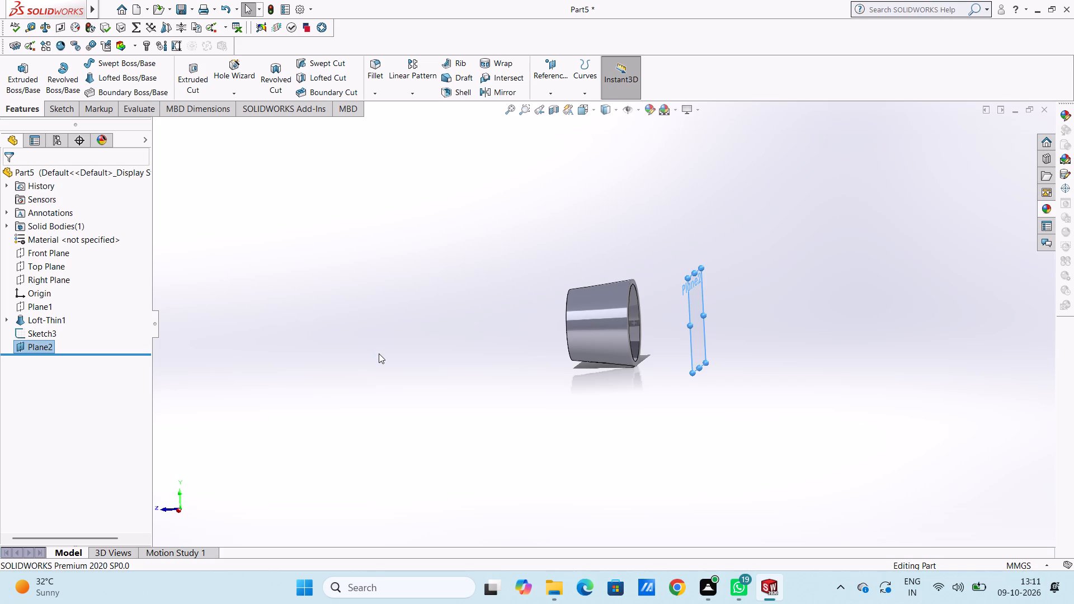
Open a new sketch on the offset plane and view it from the front.
key(ctrl+2)
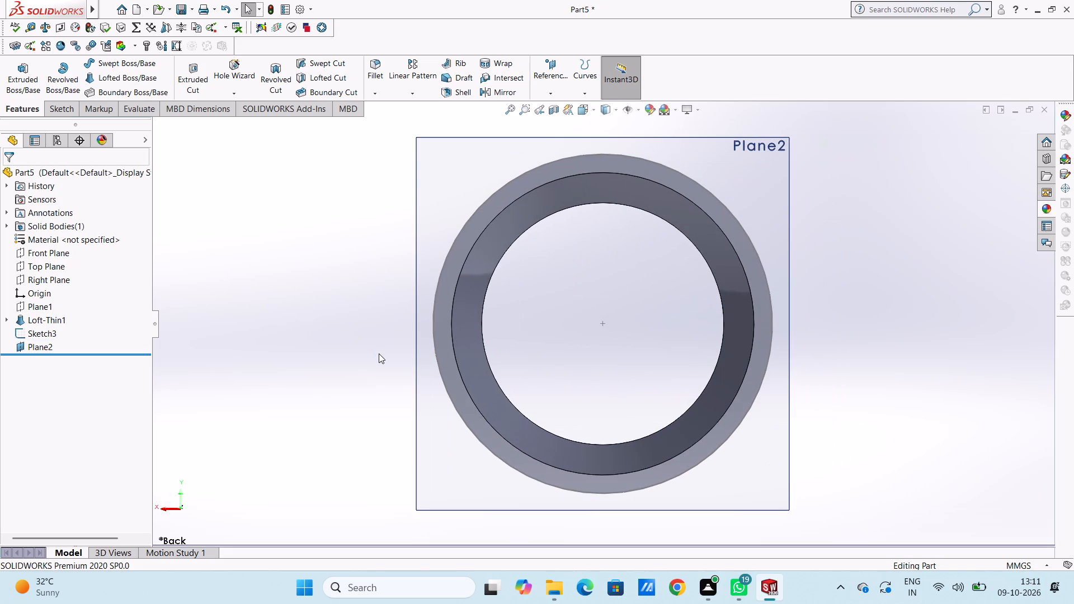
click(434, 197)
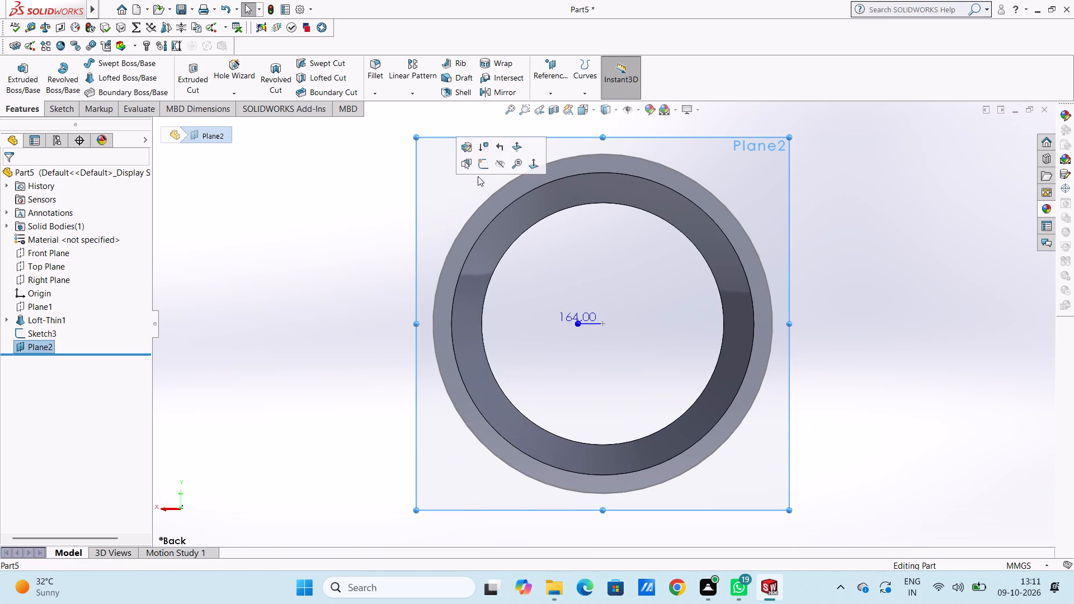
click(480, 168)
click(367, 211)
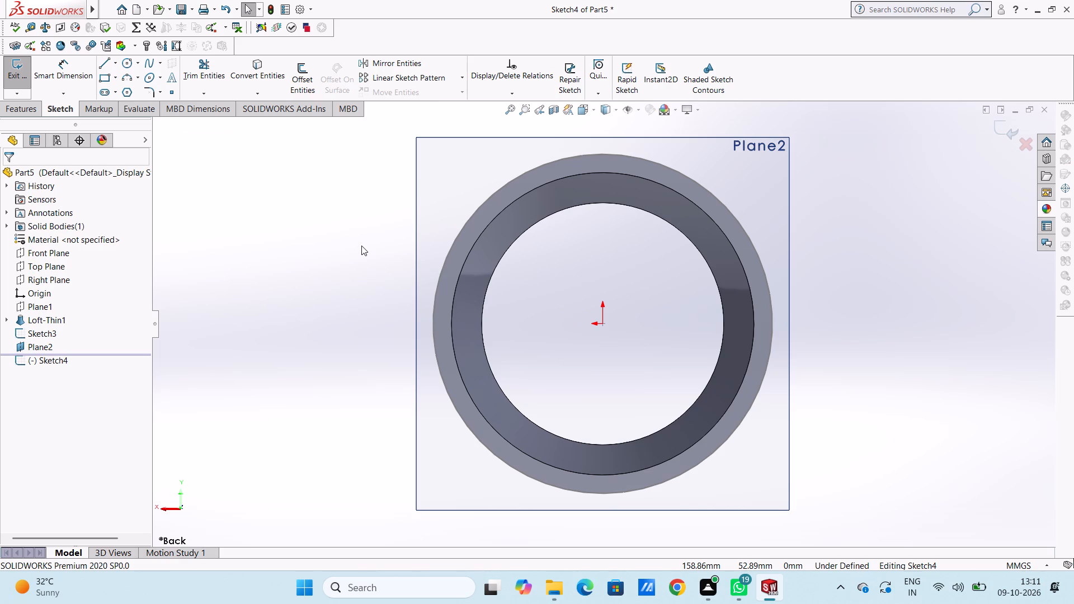
key(ctrl+1)
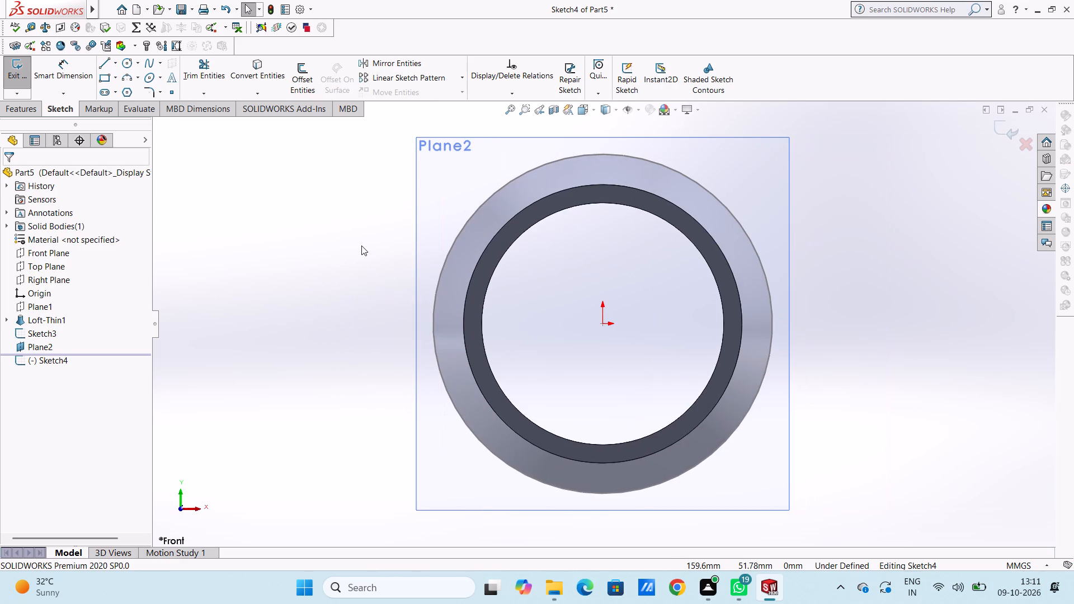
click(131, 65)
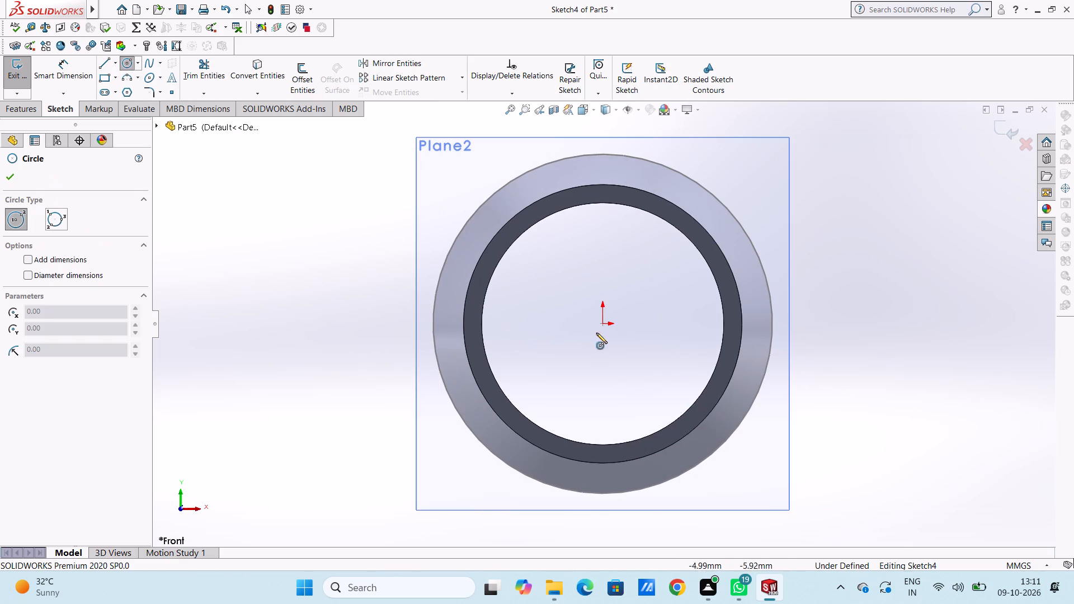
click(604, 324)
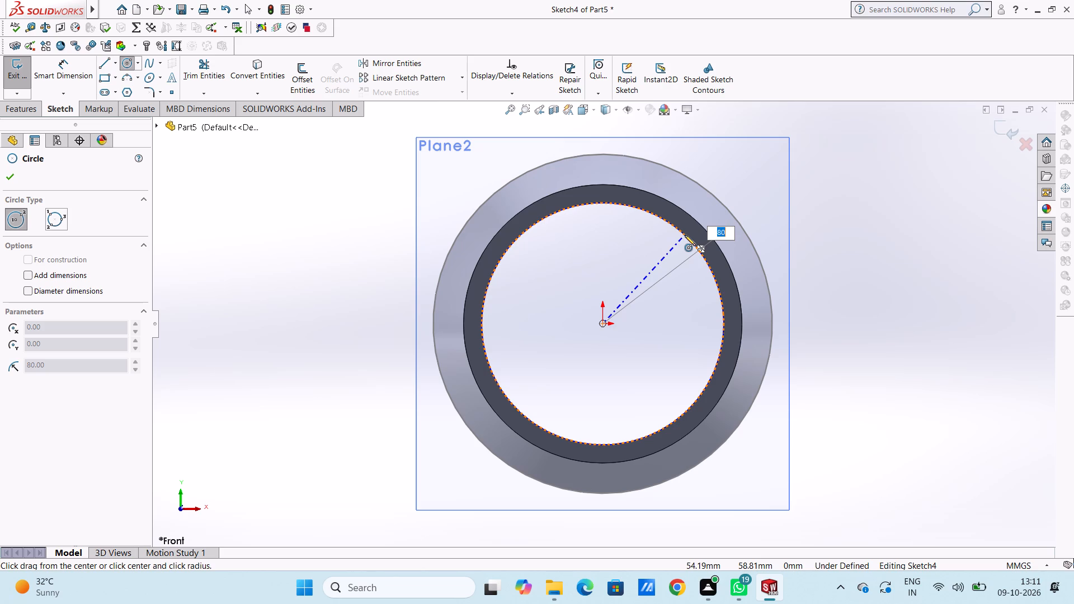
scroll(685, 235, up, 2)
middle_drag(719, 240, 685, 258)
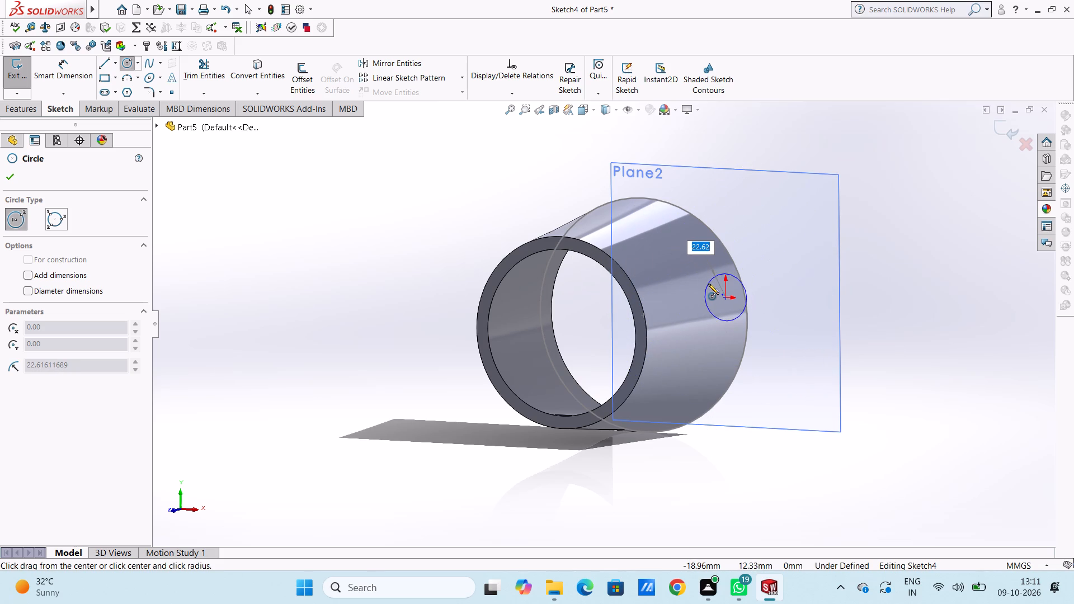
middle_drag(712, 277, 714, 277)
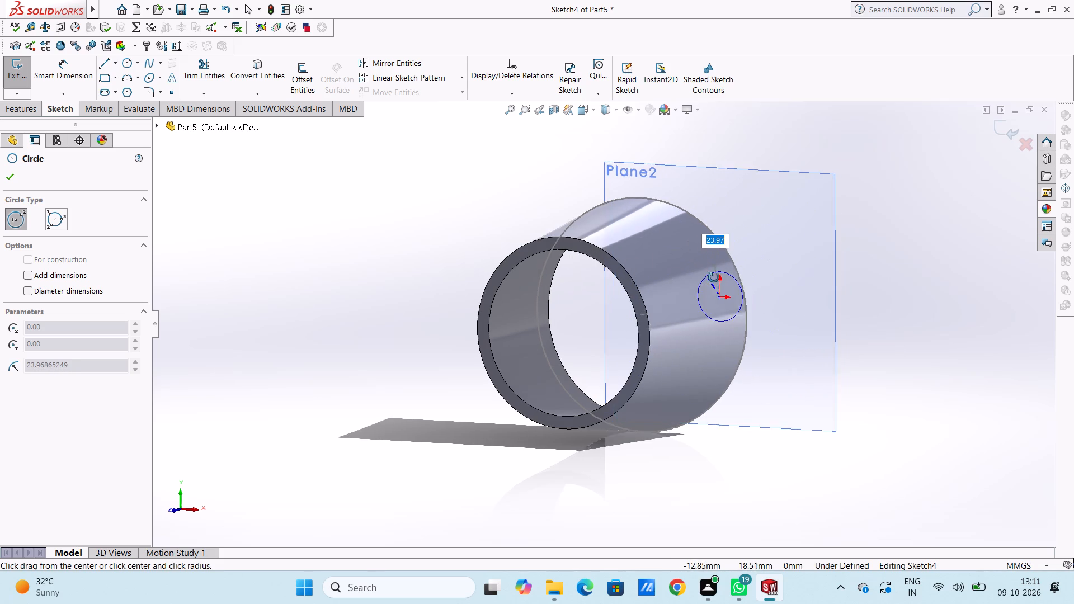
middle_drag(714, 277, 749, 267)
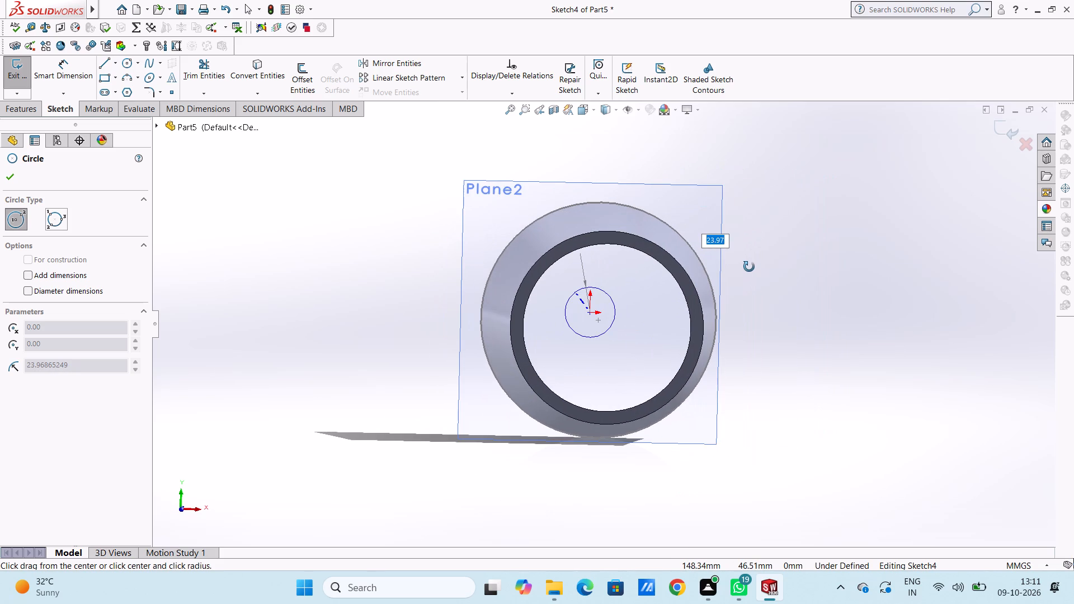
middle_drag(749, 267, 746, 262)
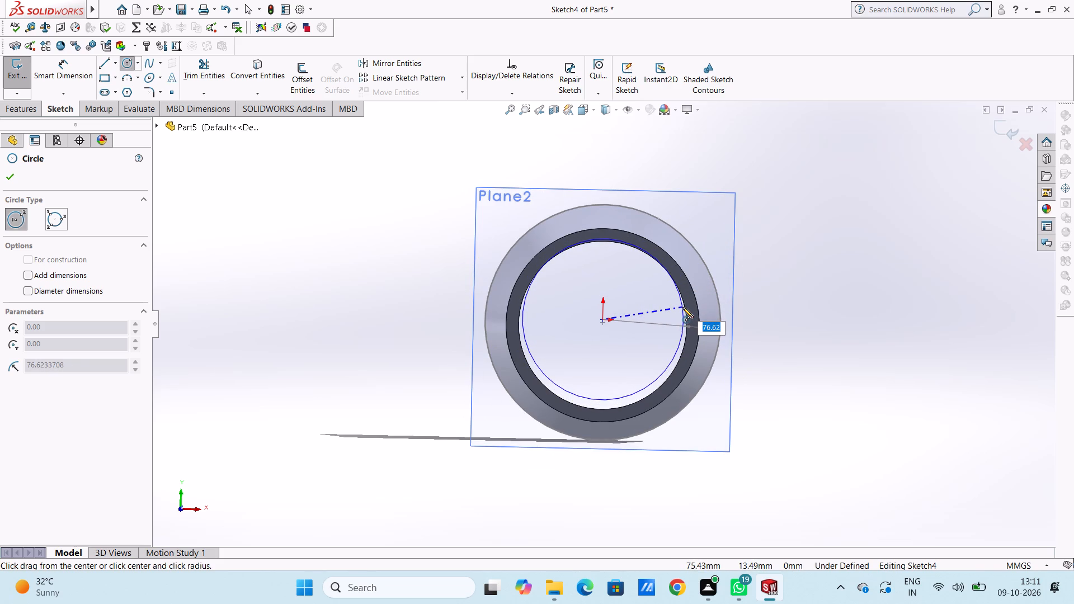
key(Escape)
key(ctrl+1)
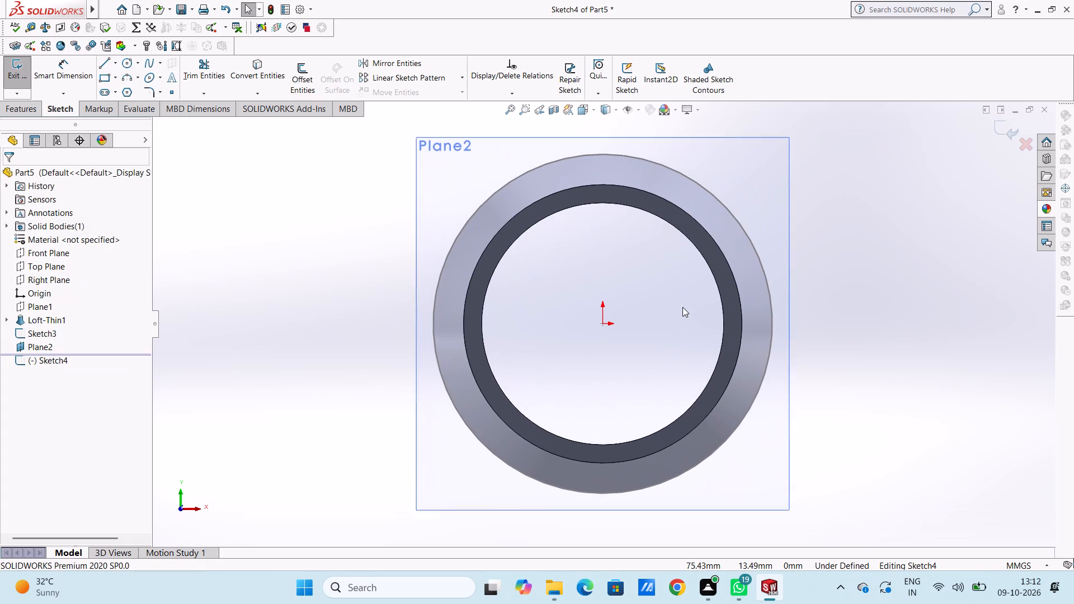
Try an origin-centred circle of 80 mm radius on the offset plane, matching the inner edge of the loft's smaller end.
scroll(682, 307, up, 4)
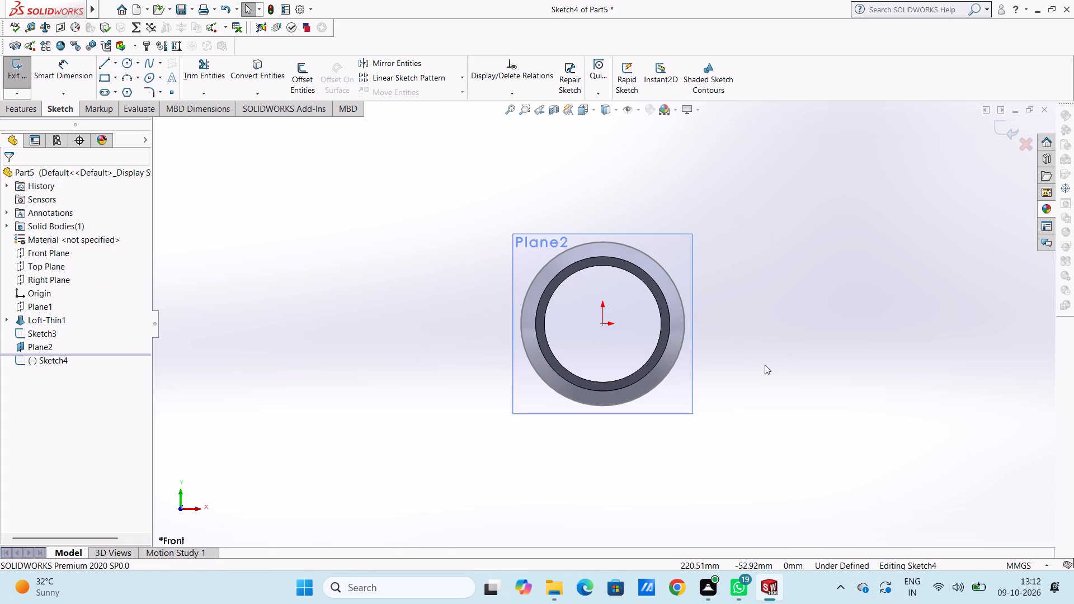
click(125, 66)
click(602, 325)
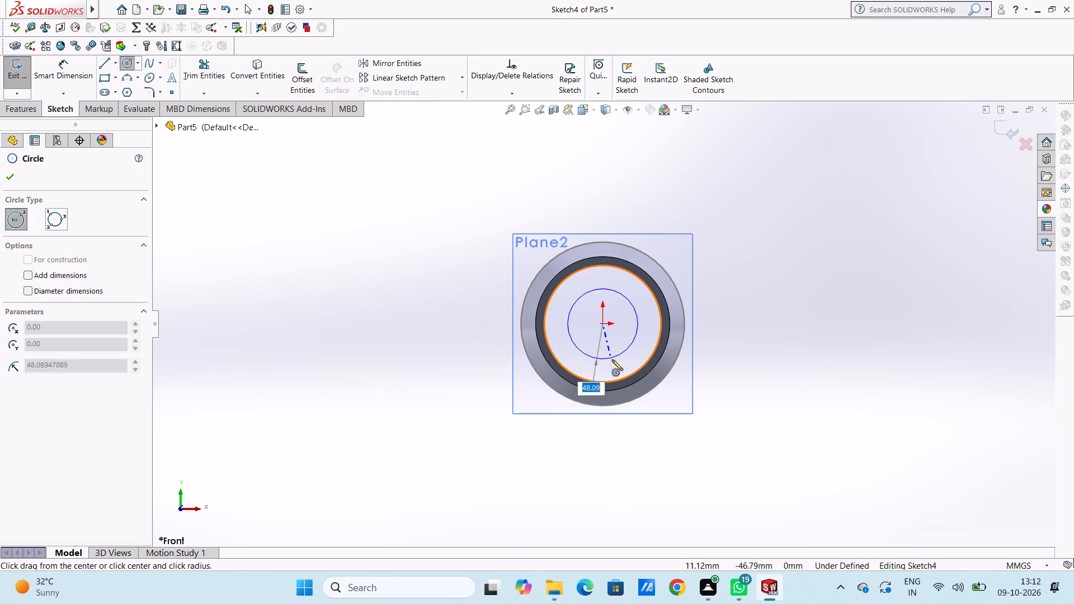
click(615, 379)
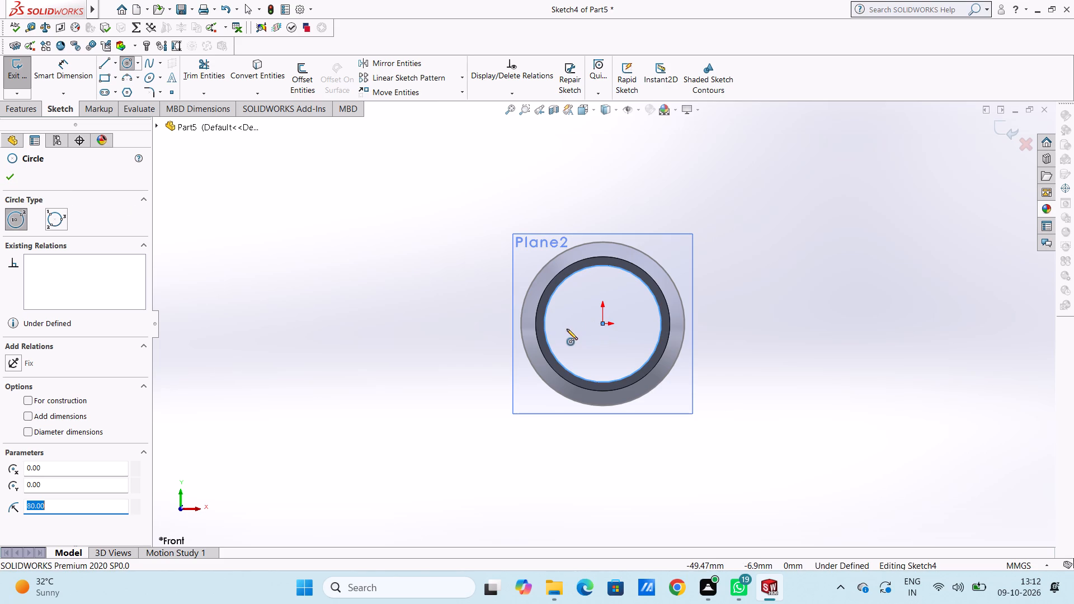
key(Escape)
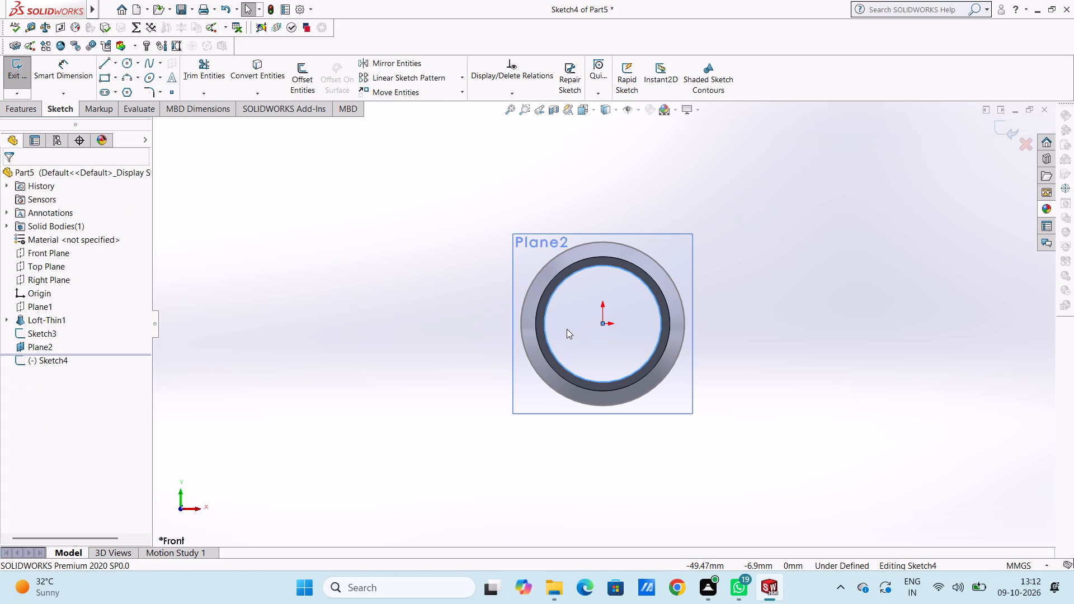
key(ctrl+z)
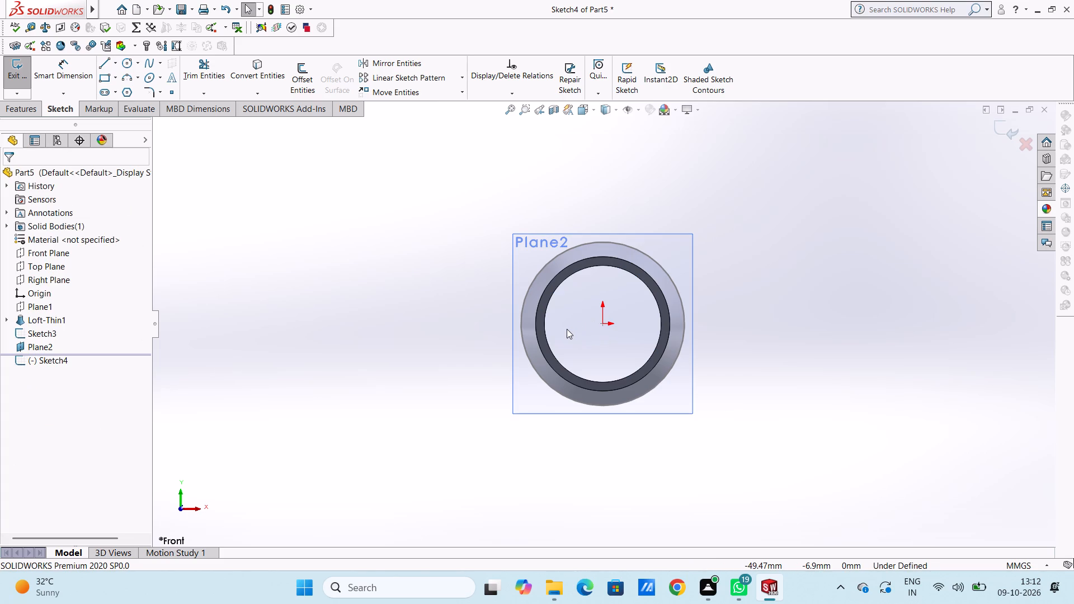
Sketch an origin-centred circle of about 92 mm radius on the offset plane, reaching the outer edge of the loft's smaller end.
click(132, 68)
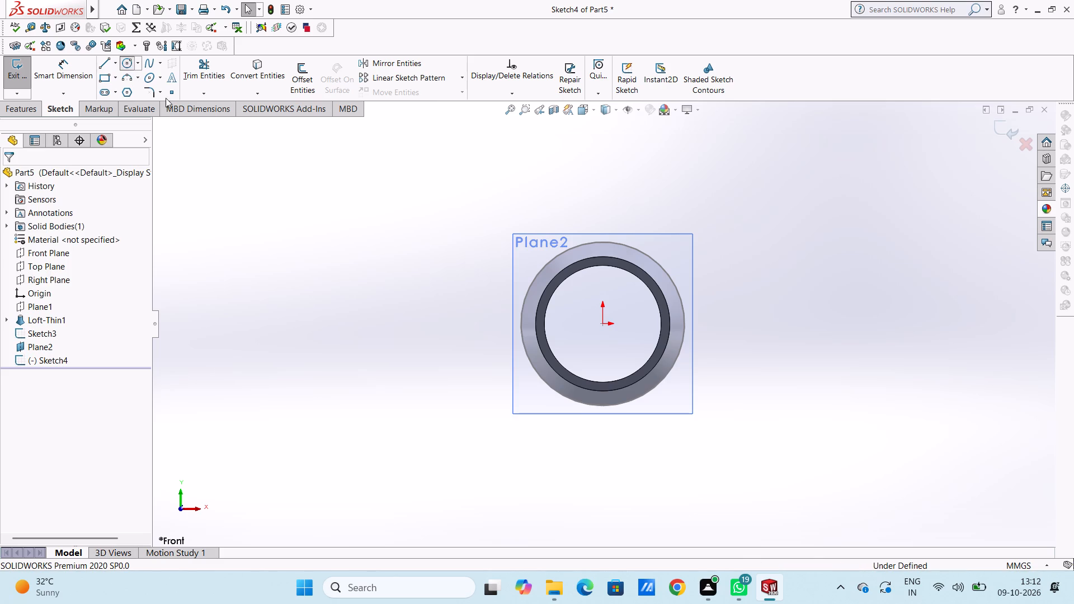
click(602, 325)
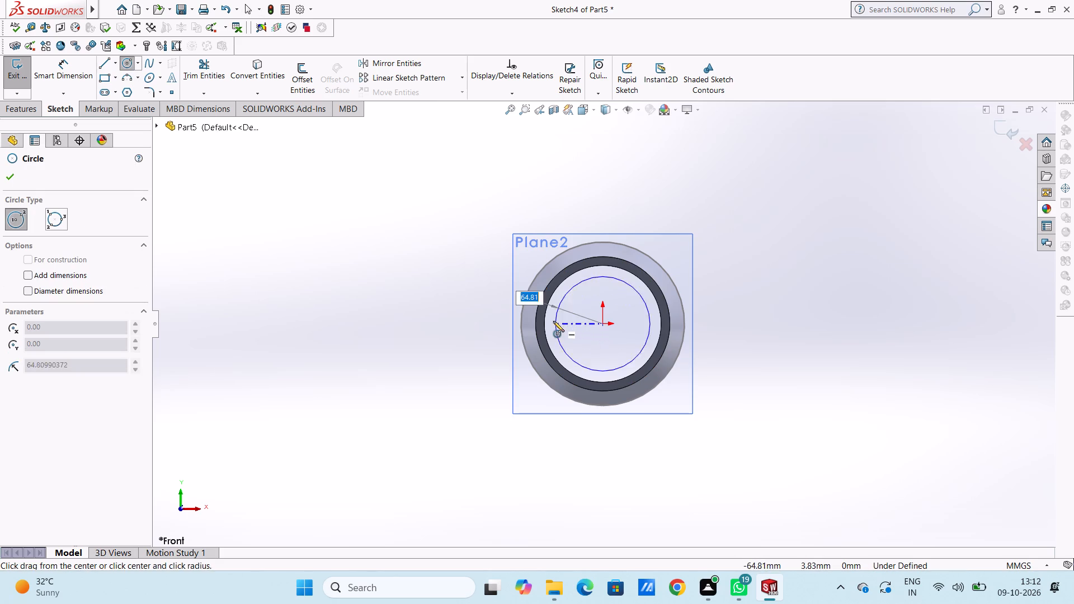
click(537, 314)
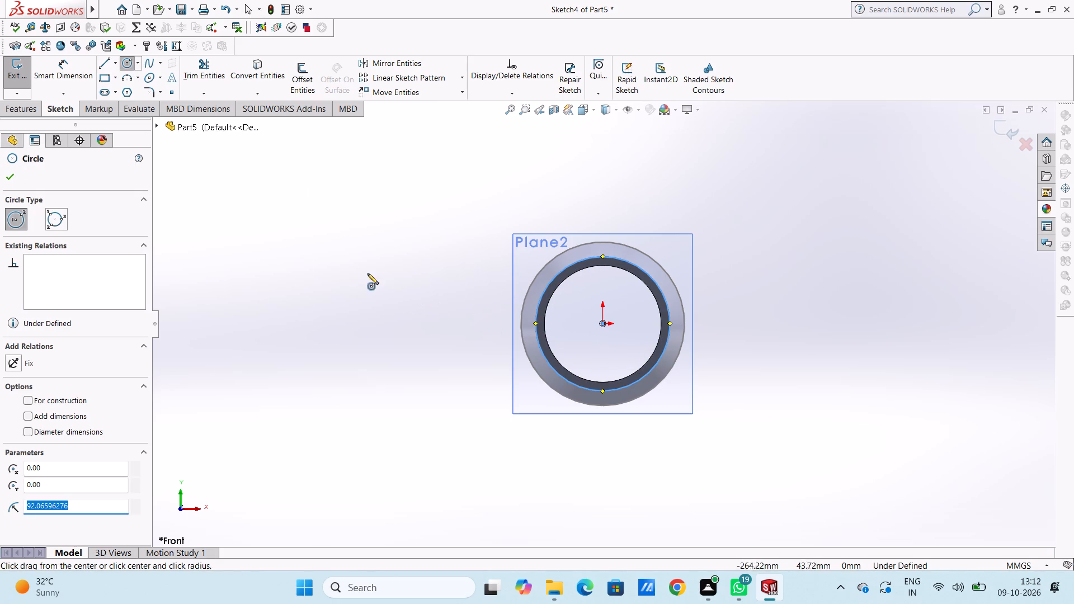
click(13, 180)
Add a diameter dimension to the offset-plane circle, accepting its drawn size.
click(67, 72)
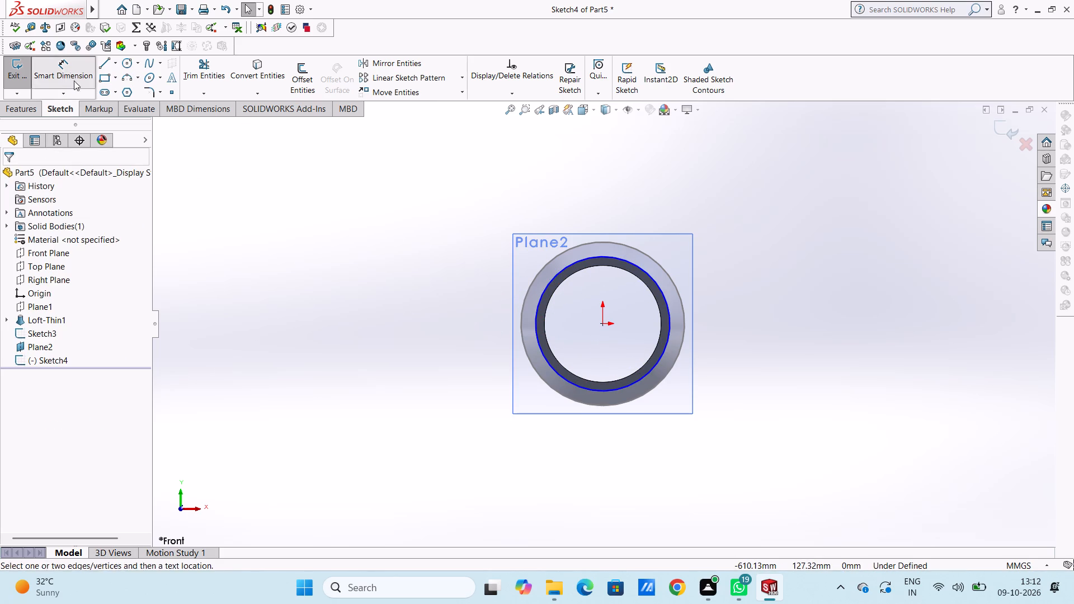
click(539, 339)
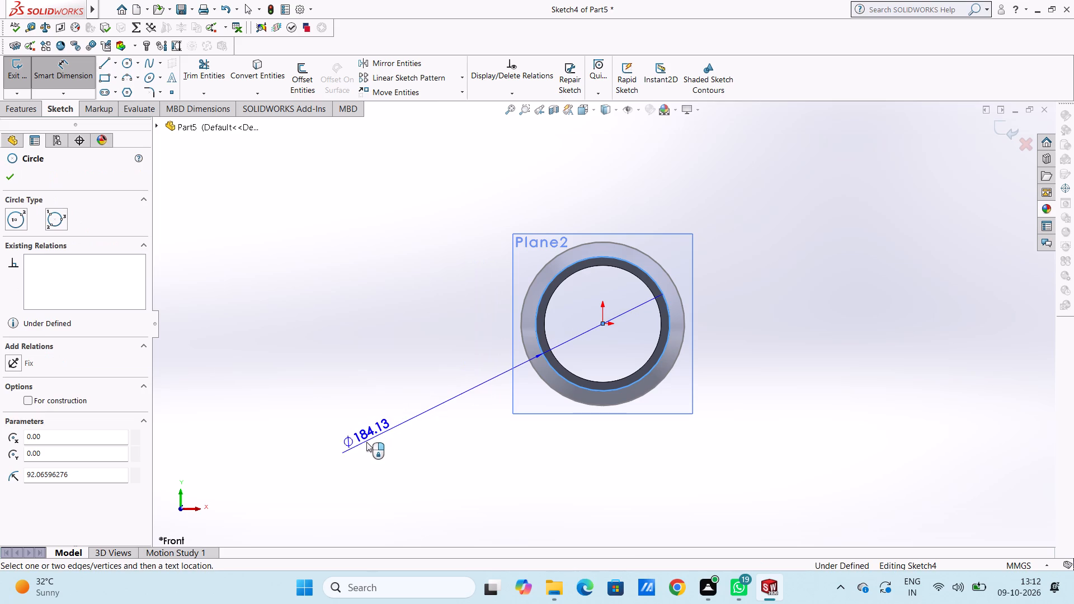
click(362, 447)
click(318, 428)
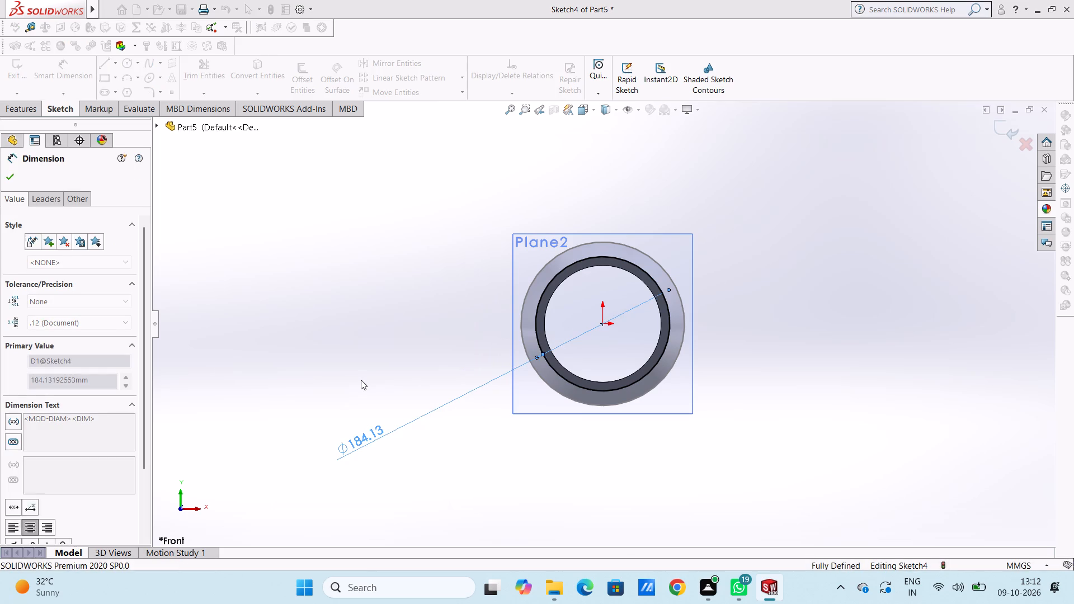
click(361, 380)
middle_drag(451, 301, 436, 327)
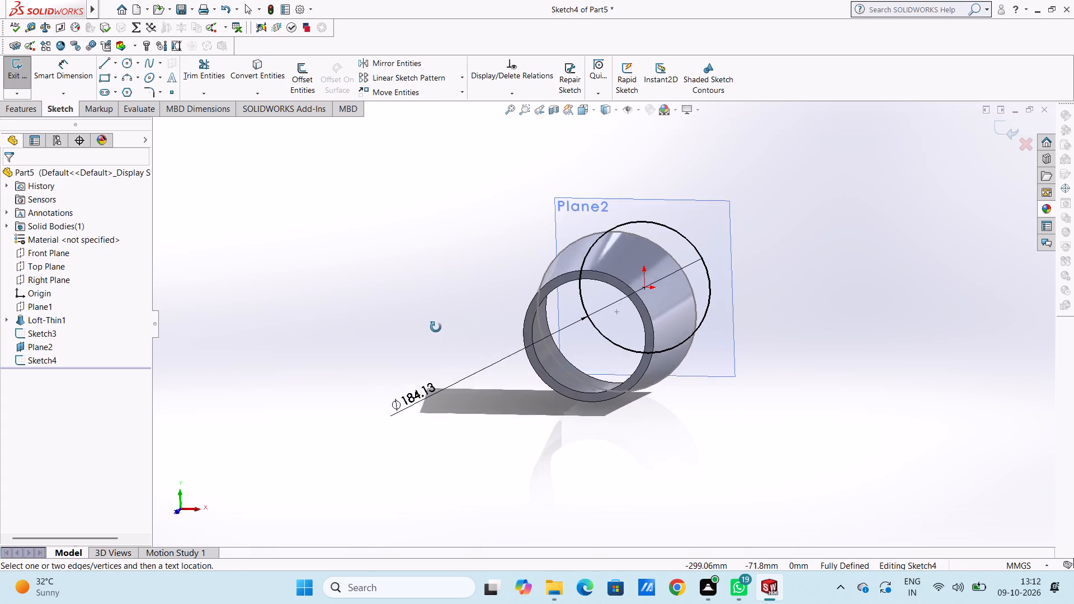
Finish dimensioning and close the circle sketch on the offset plane.
middle_drag(436, 327, 372, 357)
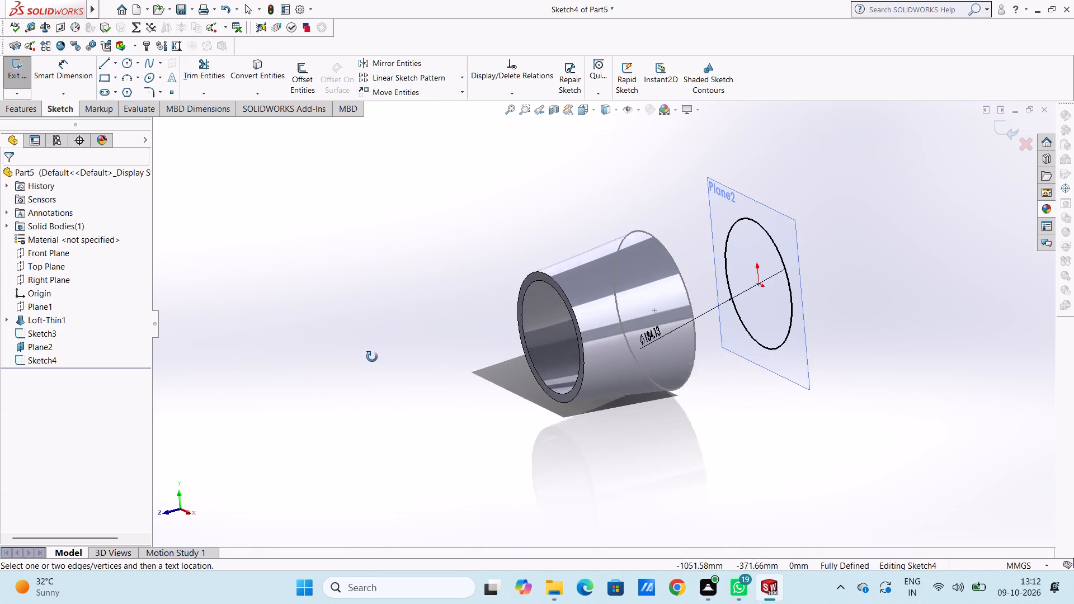
middle_drag(372, 357, 370, 357)
click(73, 84)
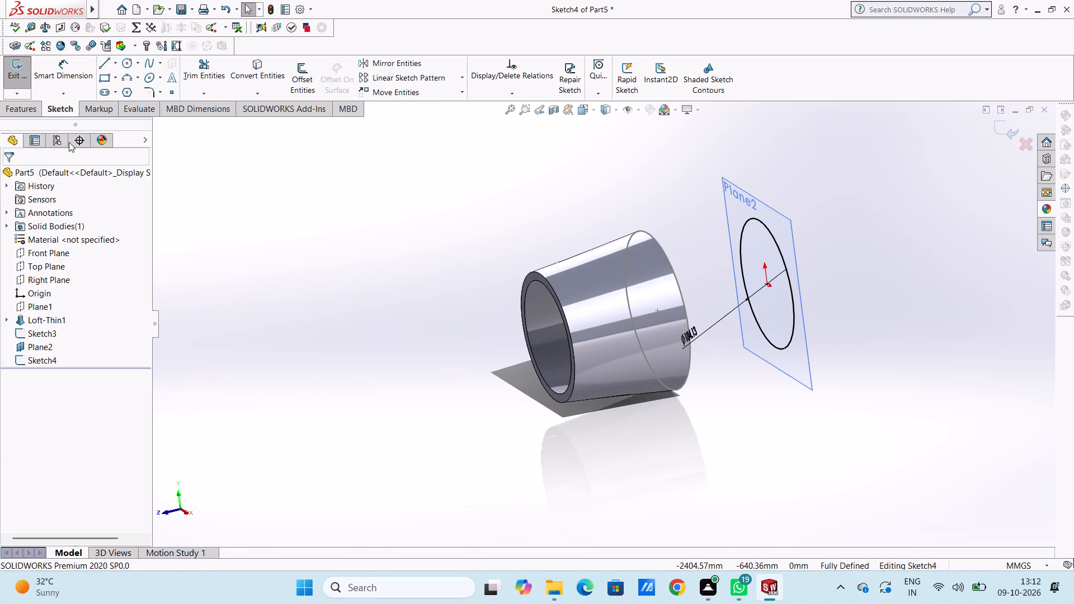
middle_drag(390, 266, 271, 351)
middle_drag(386, 271, 317, 287)
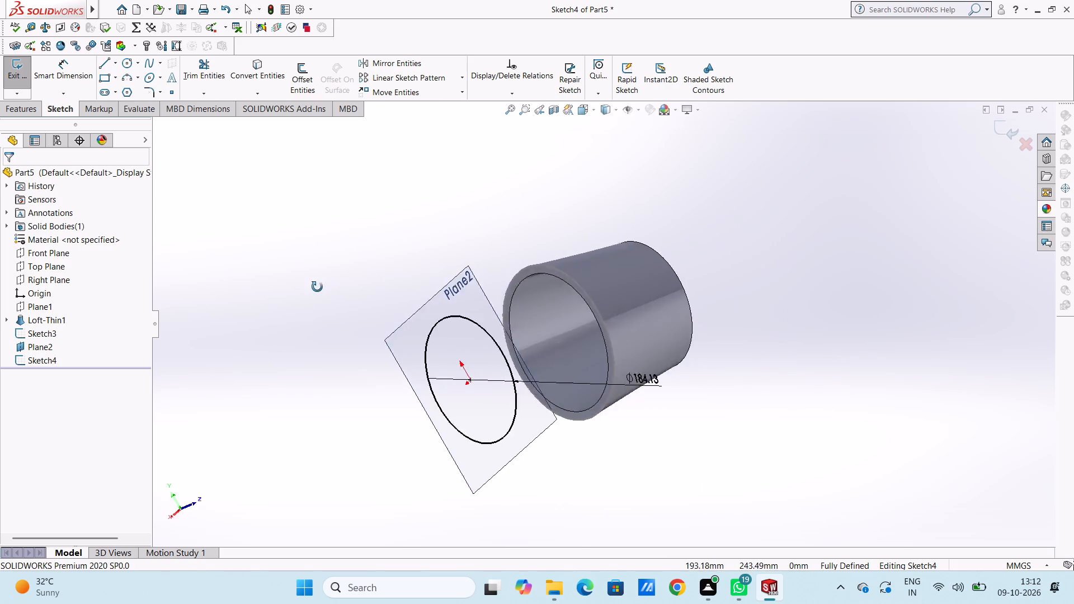
middle_drag(317, 287, 324, 314)
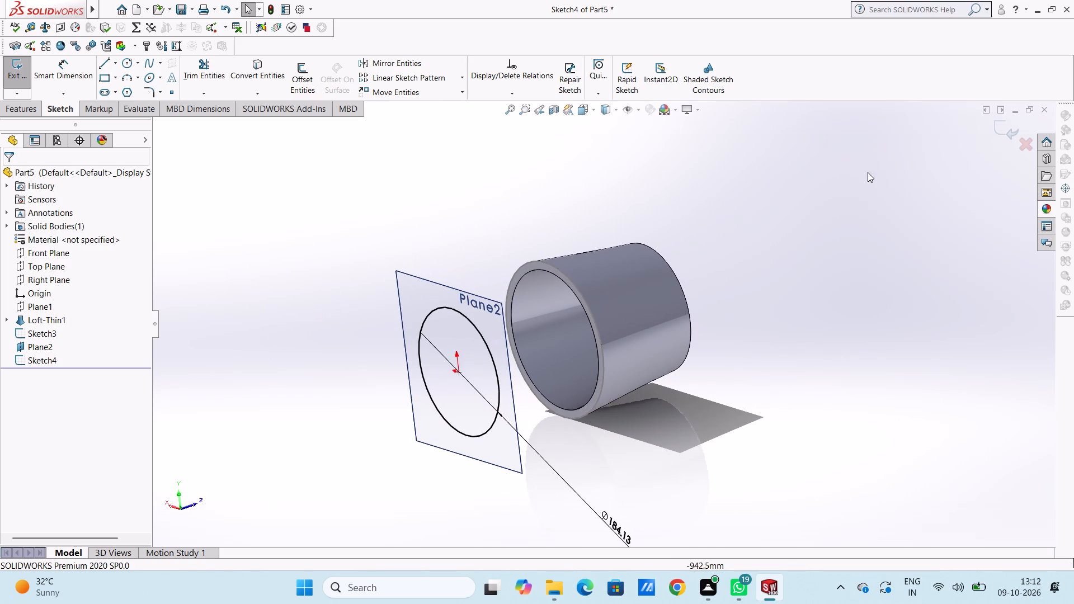
click(1004, 131)
scroll(700, 358, down, 2)
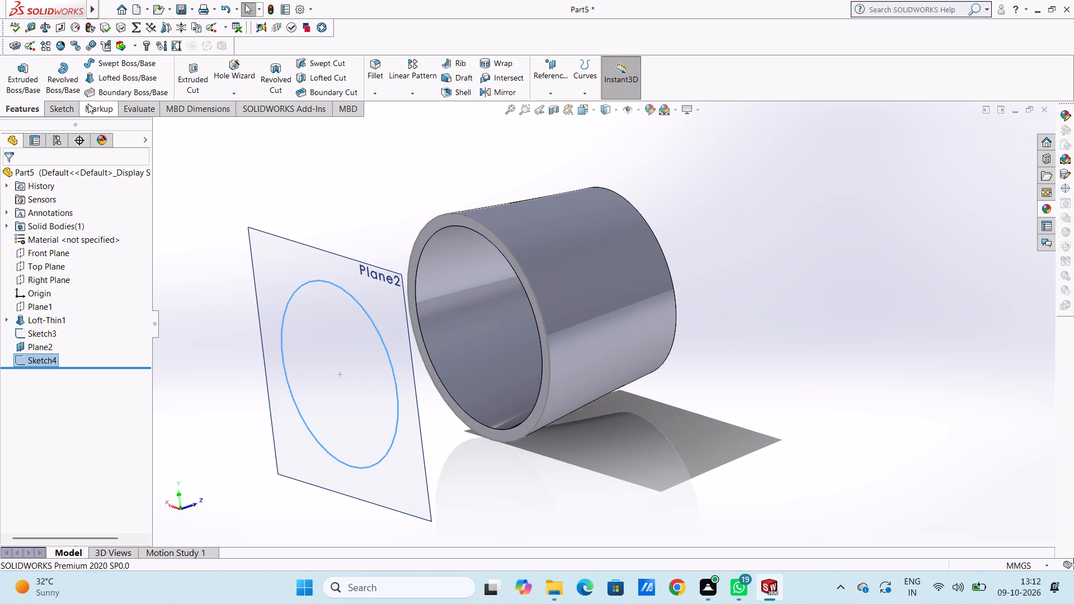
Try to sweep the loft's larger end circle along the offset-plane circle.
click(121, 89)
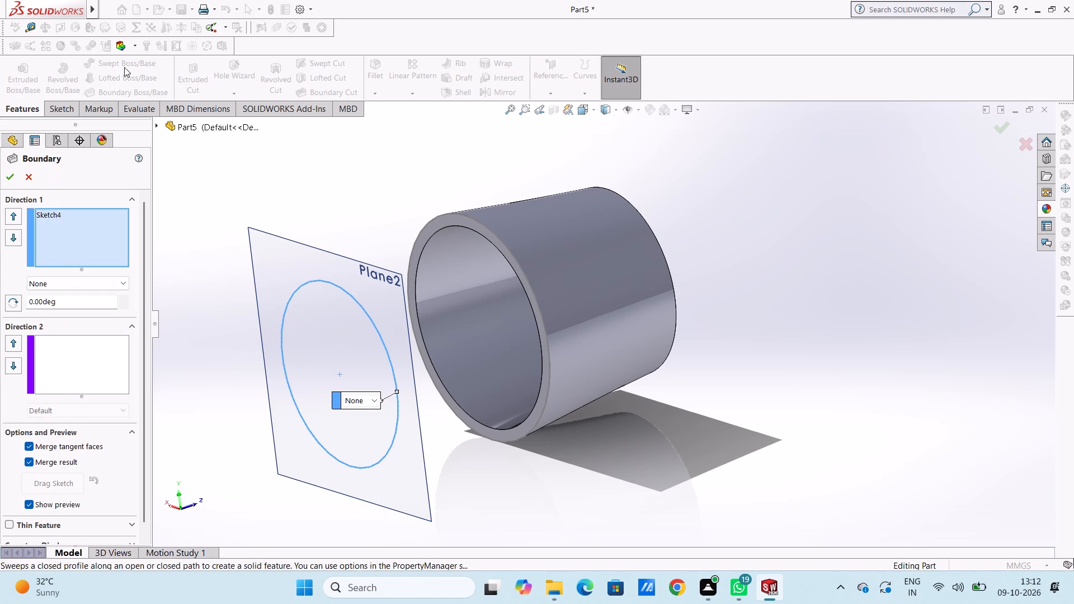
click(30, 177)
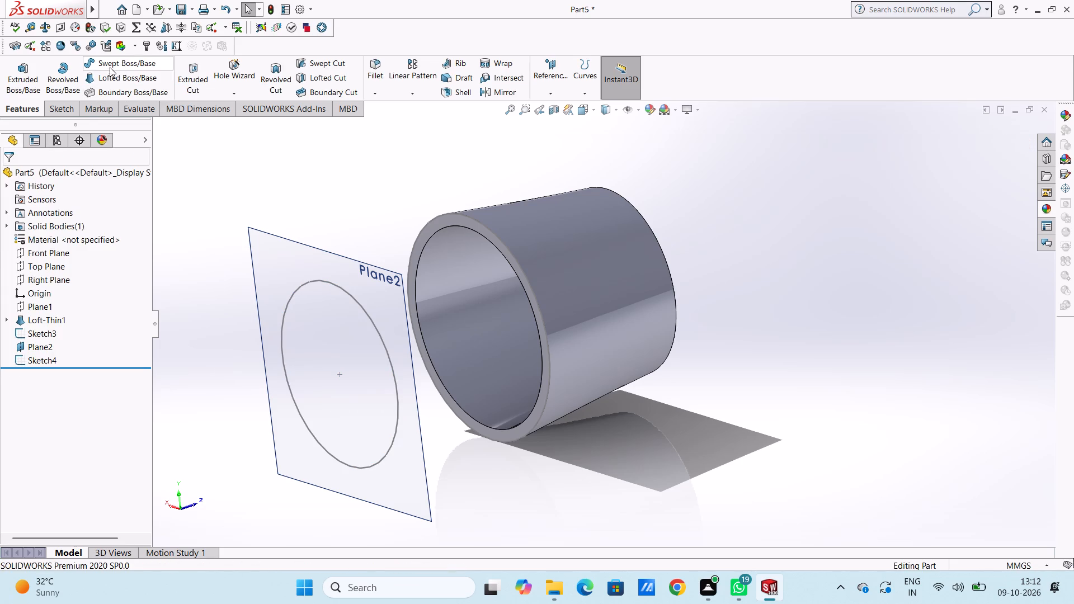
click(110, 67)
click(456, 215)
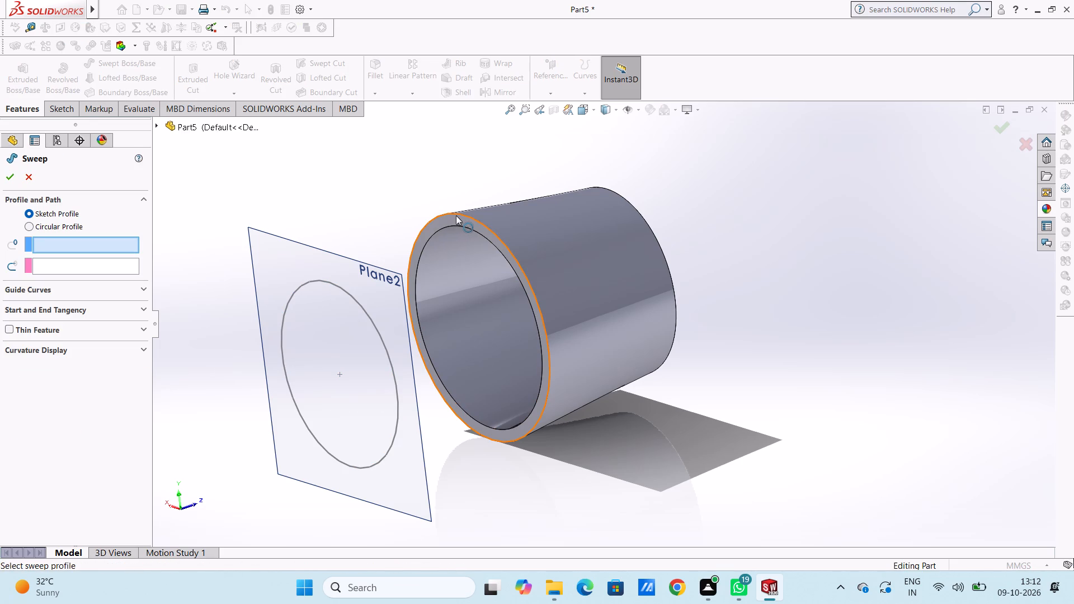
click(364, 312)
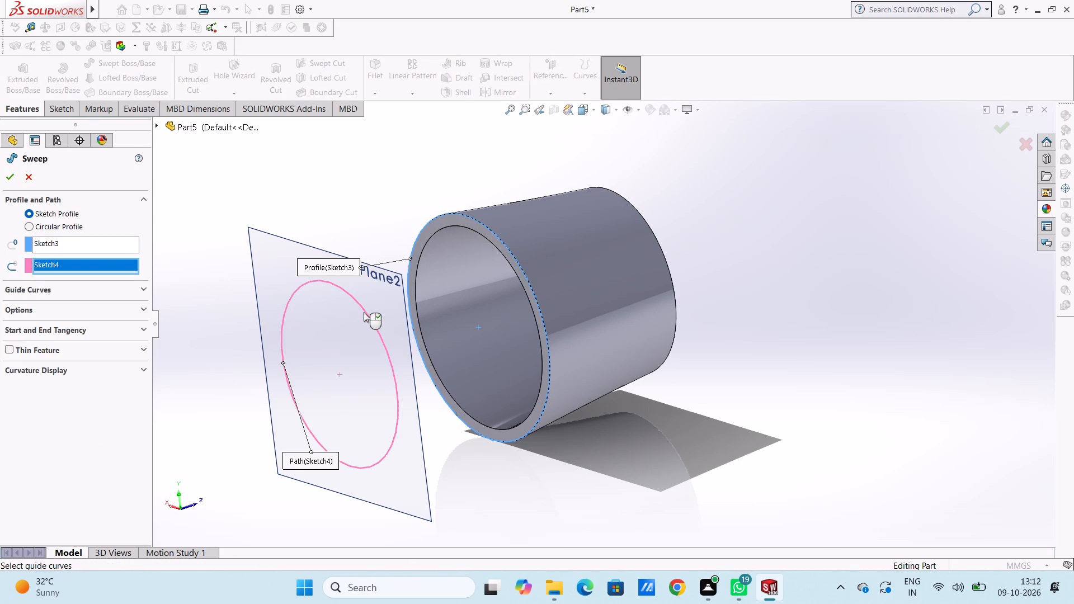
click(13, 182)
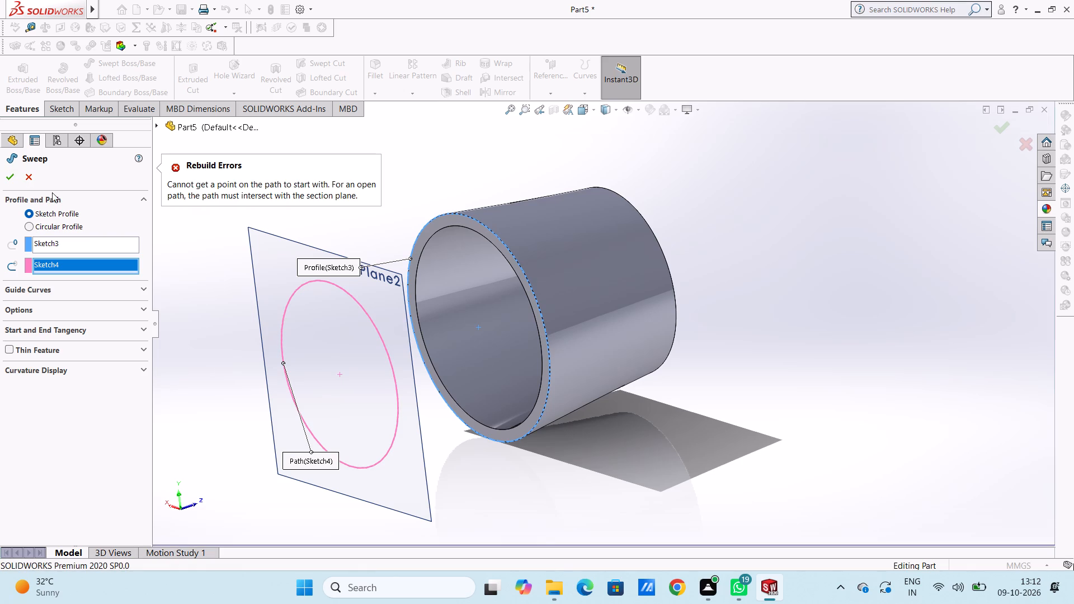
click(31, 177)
Set up a loft between the existing loft's larger end circle and the offset-plane circle.
click(111, 81)
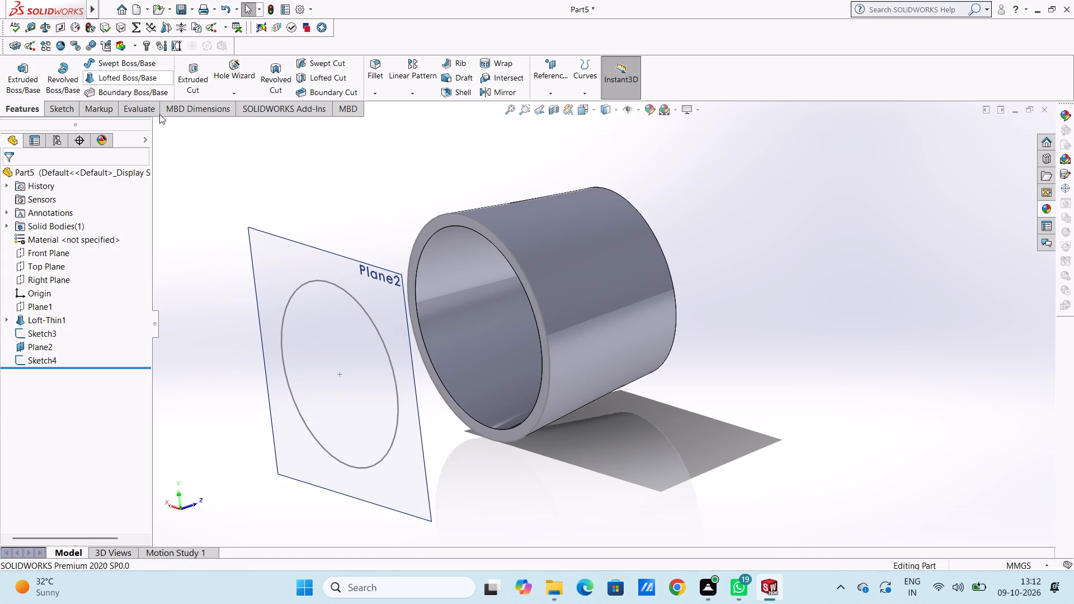
click(453, 213)
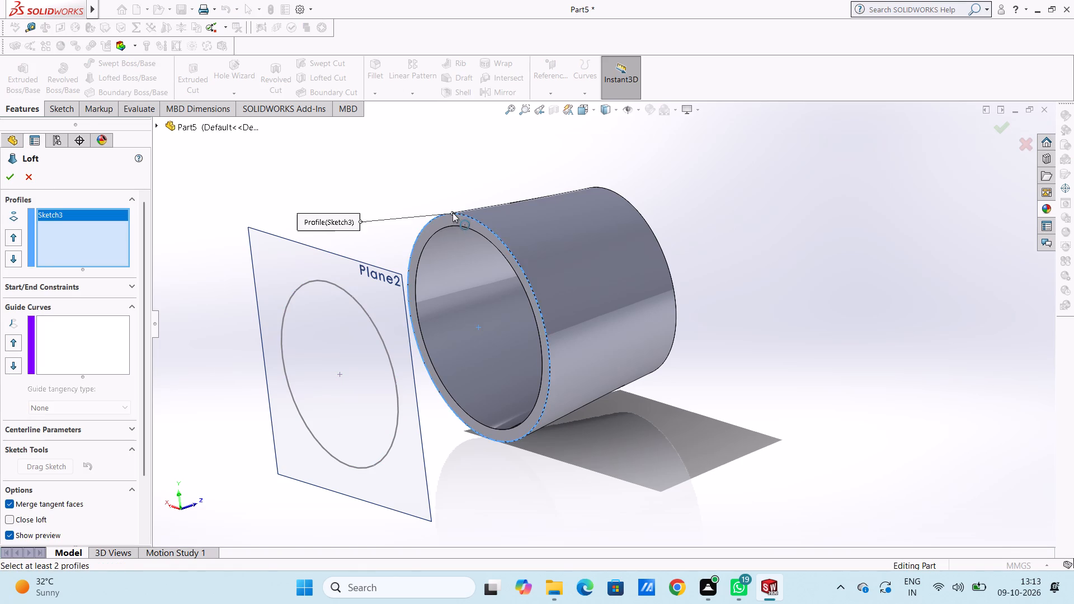
click(340, 287)
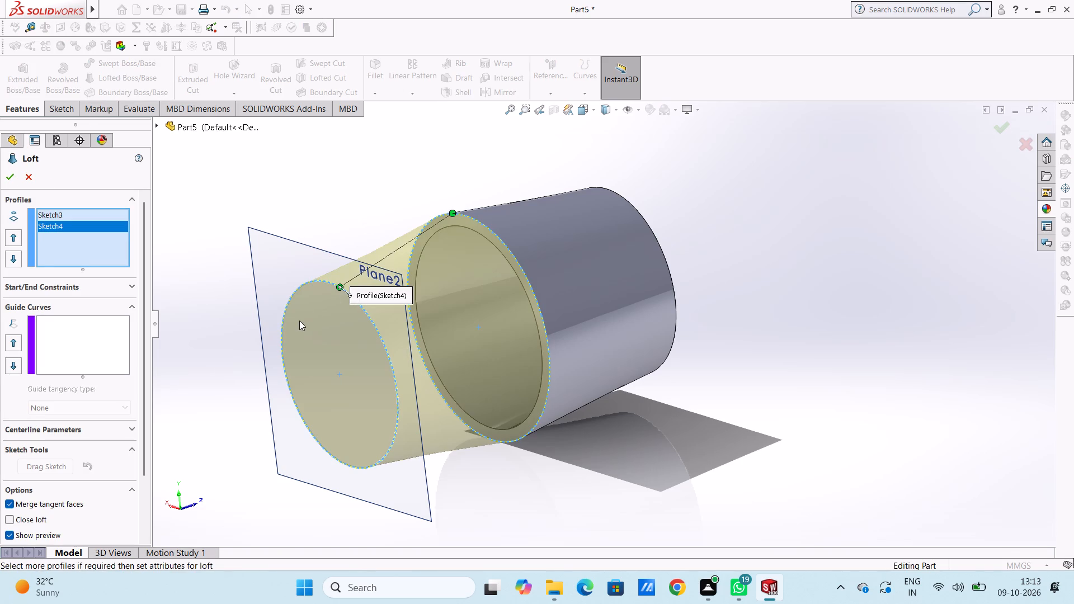
scroll(299, 320, up, 3)
middle_drag(651, 433, 613, 431)
scroll(569, 480, down, 2)
scroll(568, 479, up, 1)
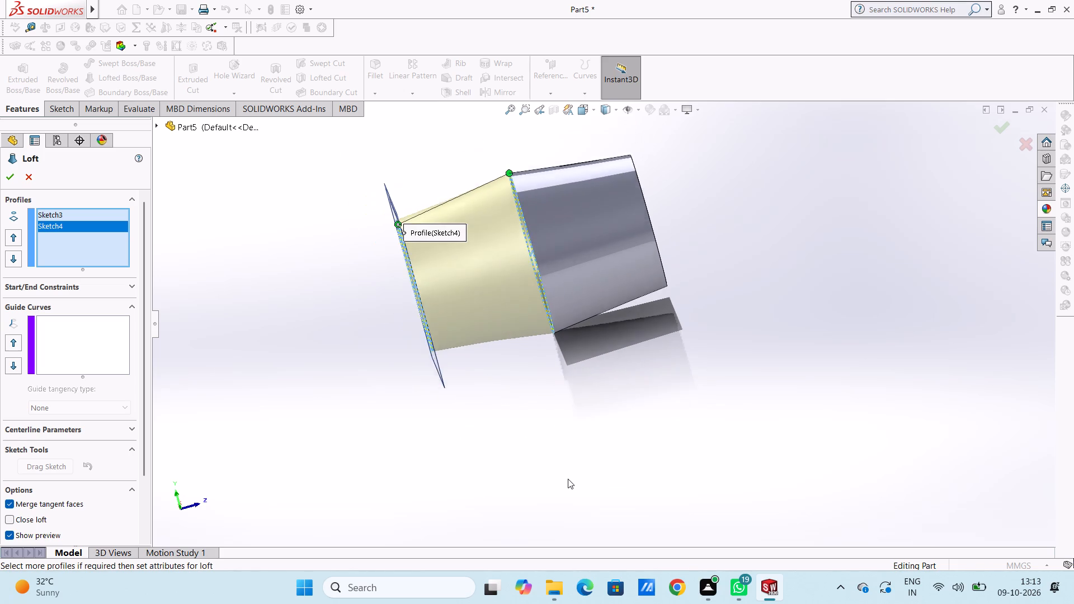
scroll(568, 479, up, 2)
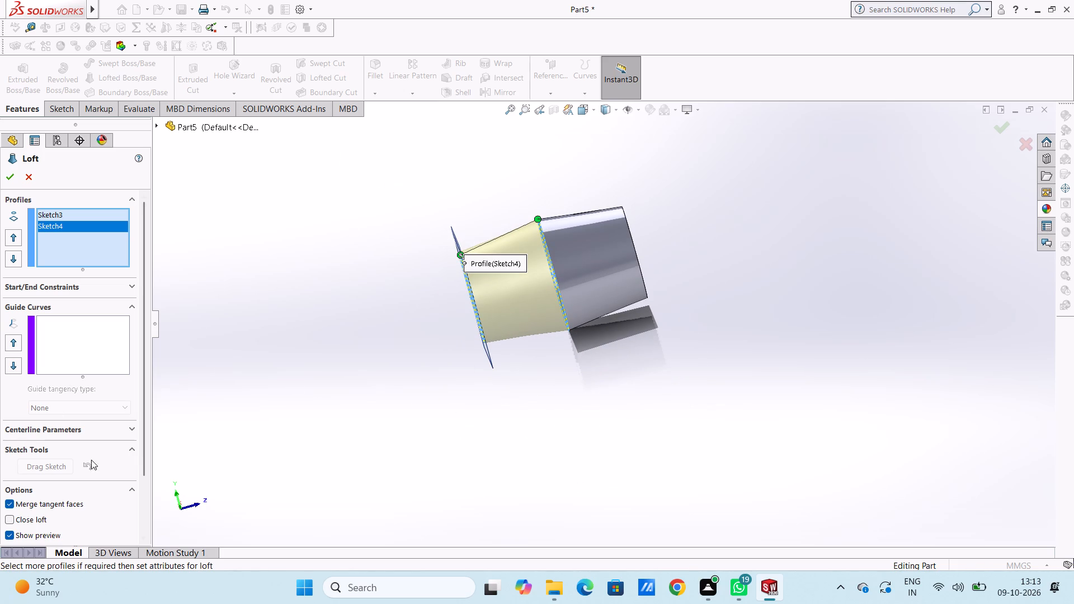
Create the loft as a one-direction thin feature, 12 mm thick, with the wall reversed to the inside.
scroll(148, 443, down, 5)
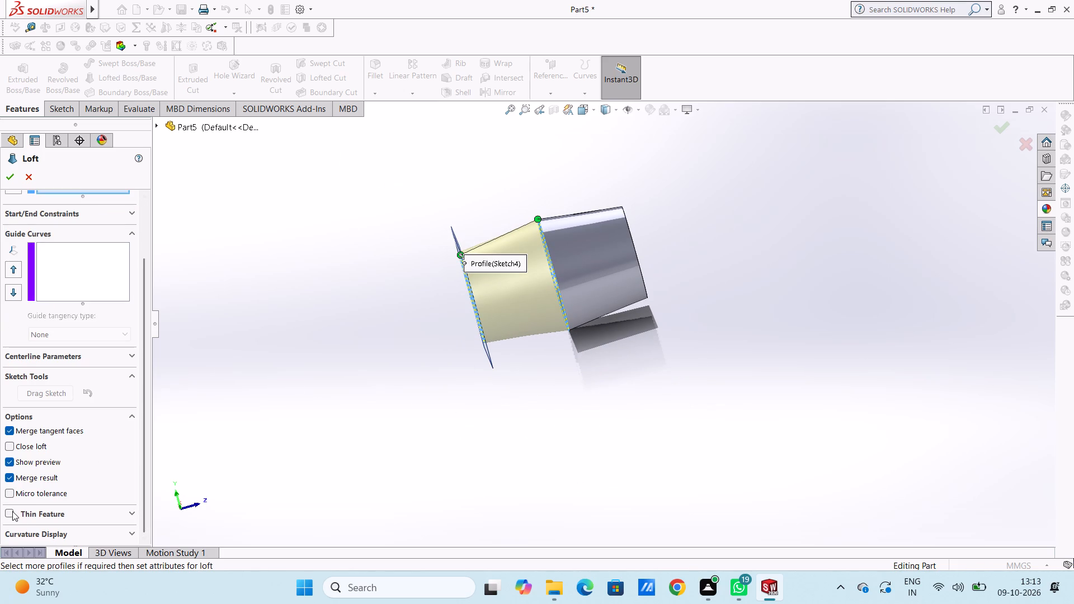
click(11, 508)
click(9, 514)
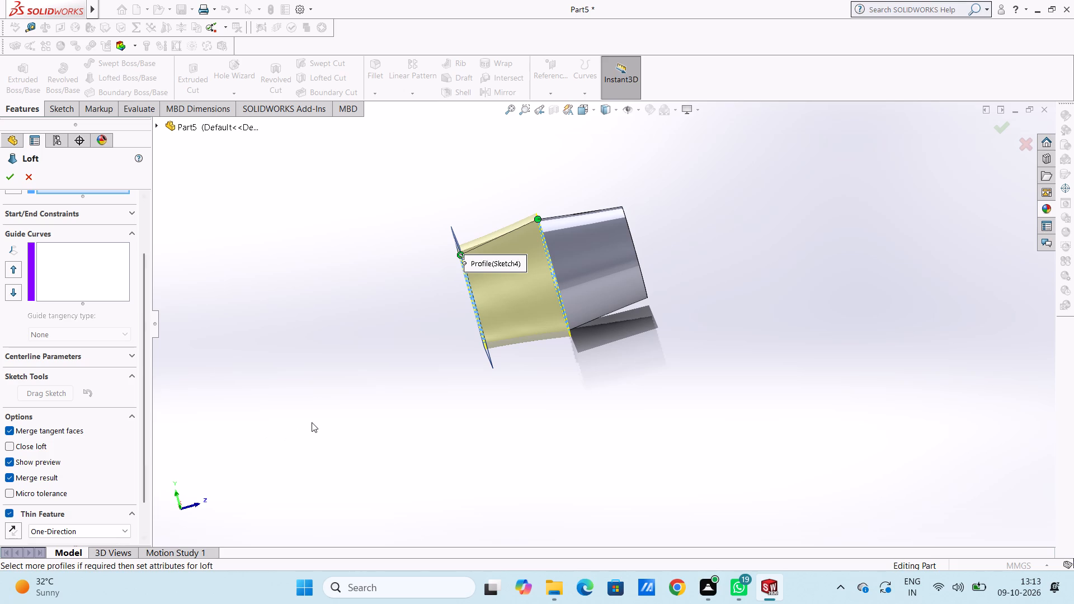
middle_drag(312, 422, 387, 386)
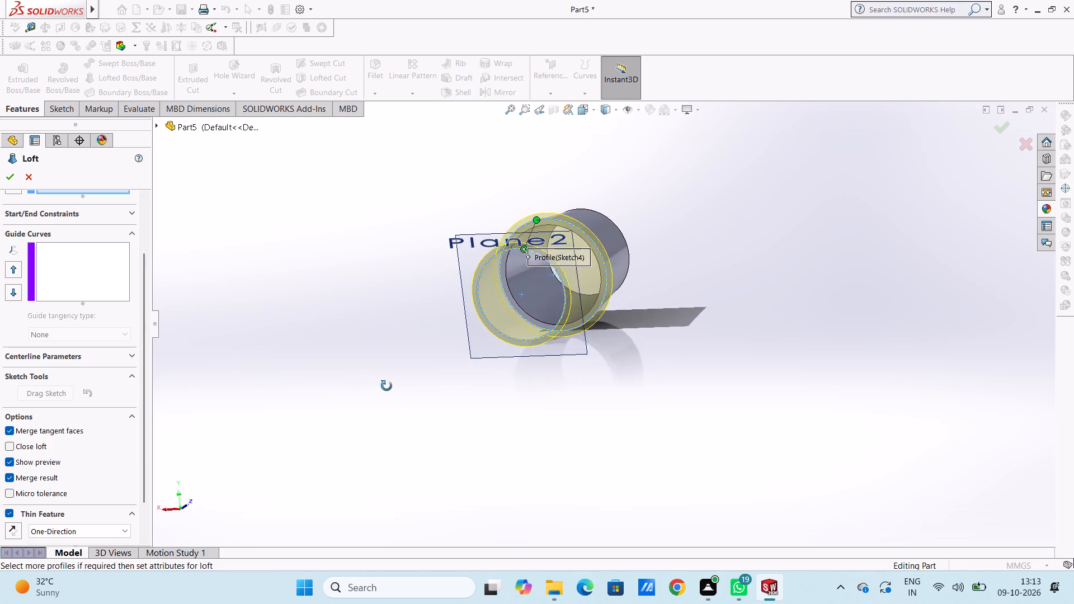
middle_drag(387, 386, 288, 383)
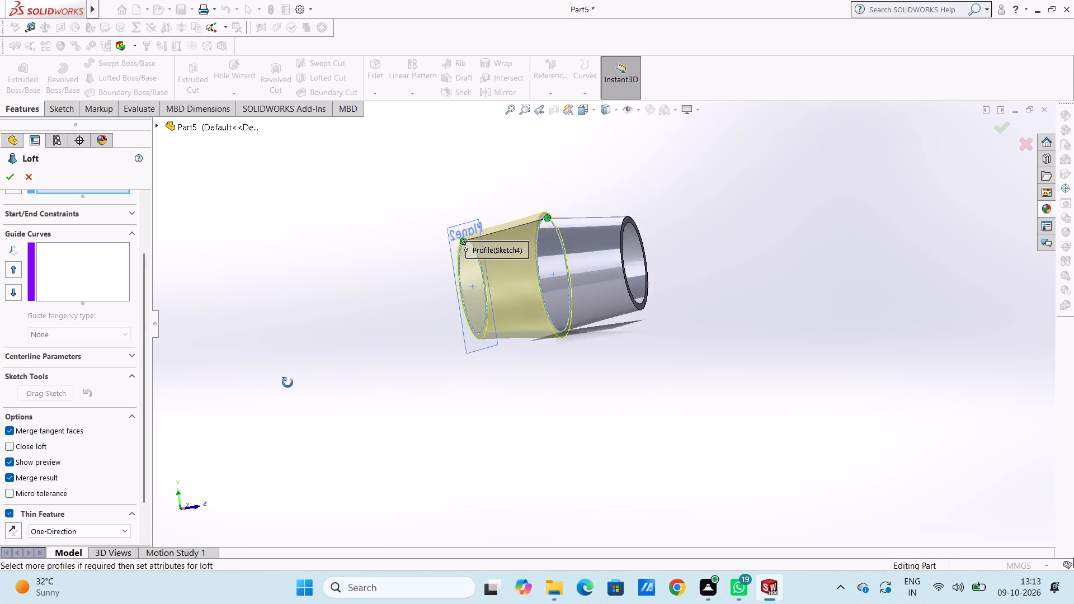
middle_drag(288, 383, 375, 370)
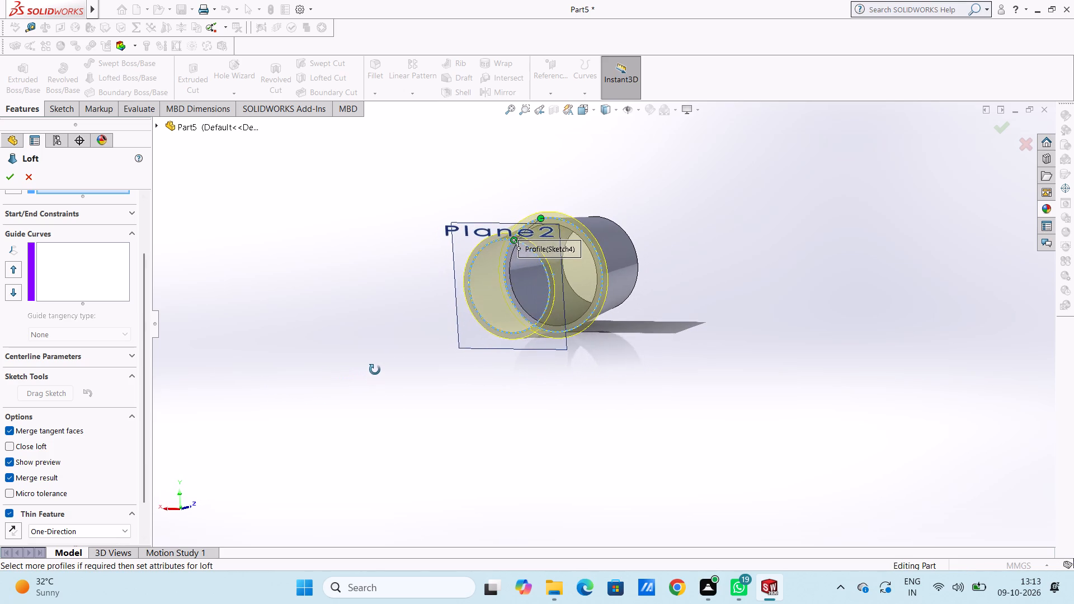
middle_drag(375, 370, 382, 365)
scroll(111, 498, down, 1)
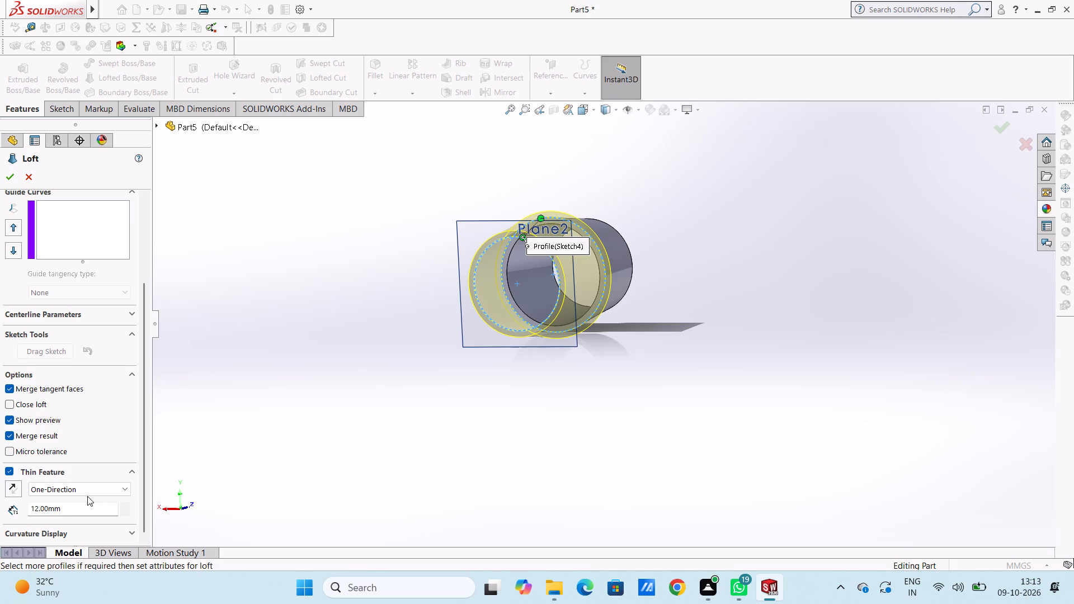
click(95, 487)
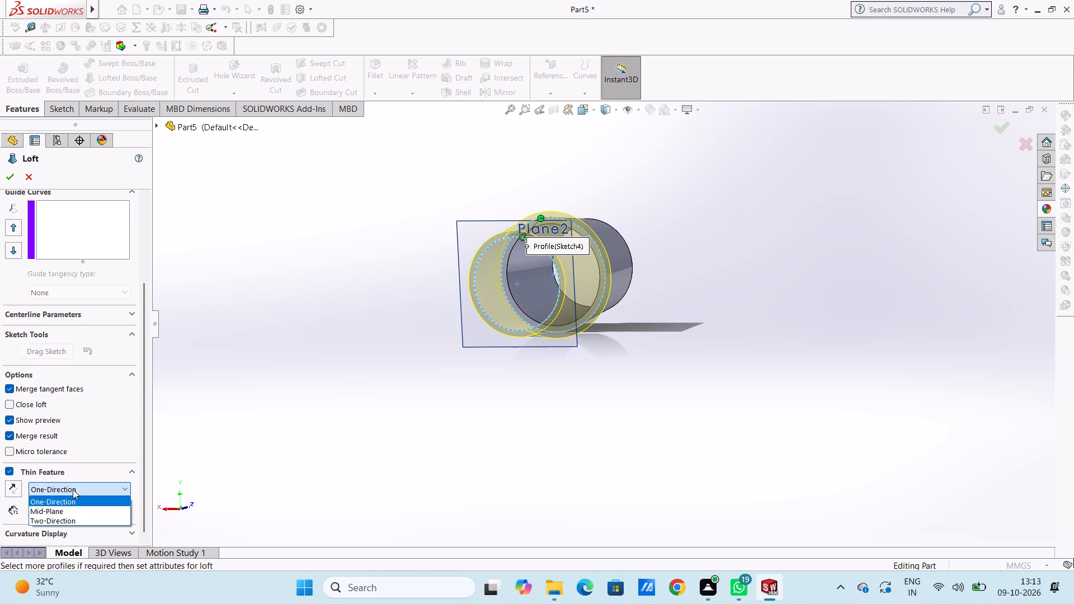
click(15, 484)
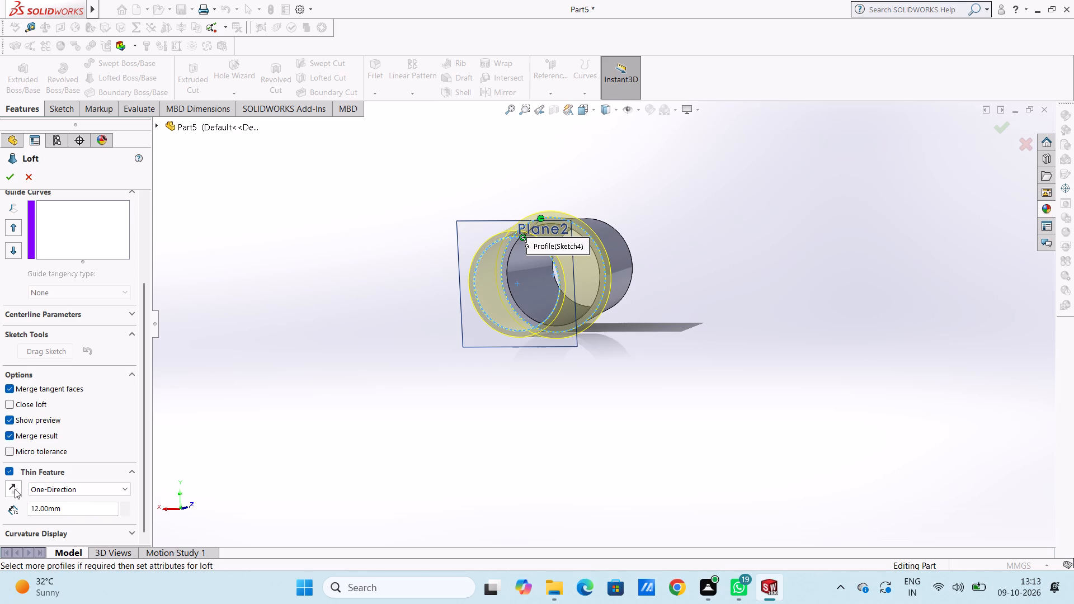
click(15, 489)
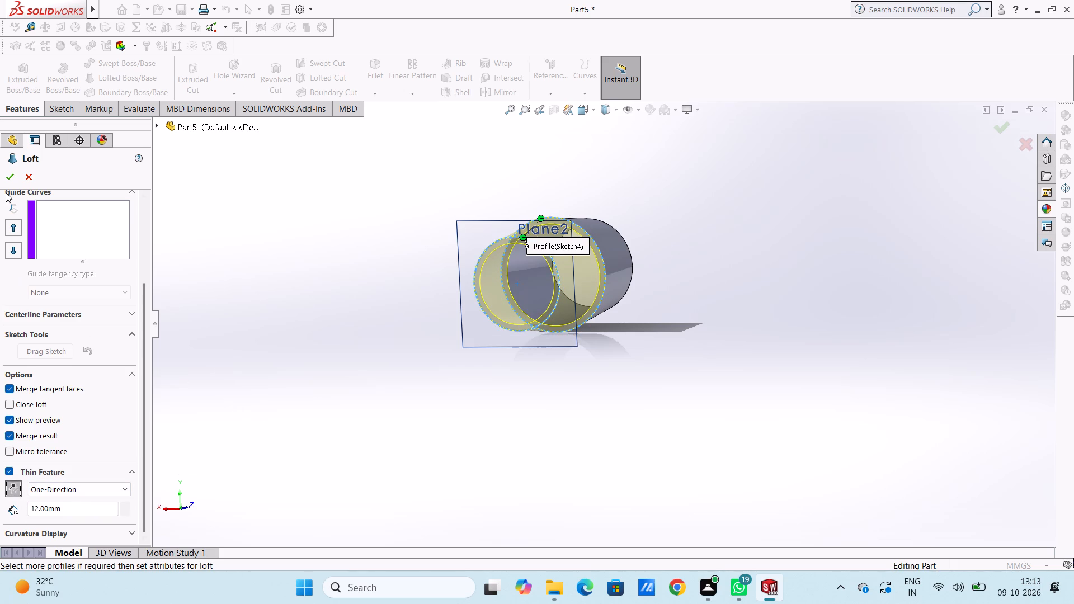
click(12, 177)
click(364, 370)
Hide the offset plane Plane2.
middle_drag(374, 385, 298, 420)
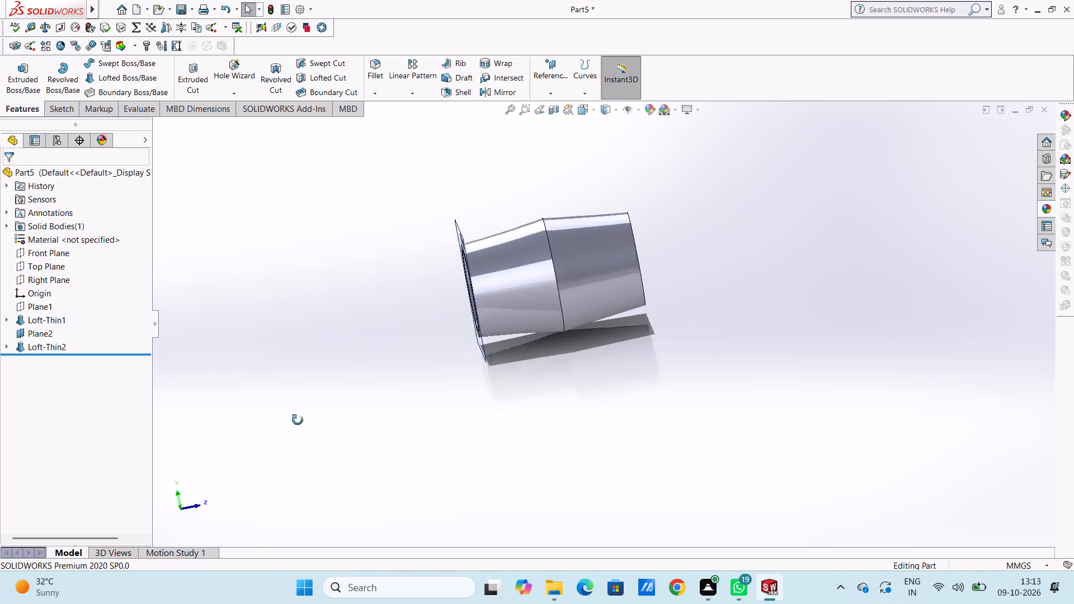
middle_drag(298, 420, 314, 423)
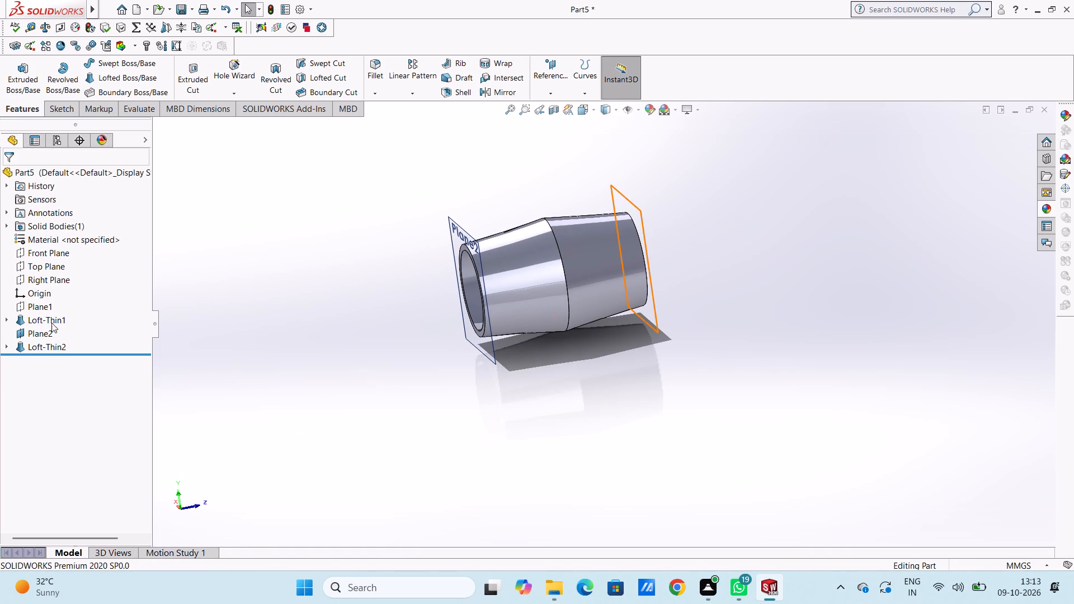
click(55, 333)
click(48, 333)
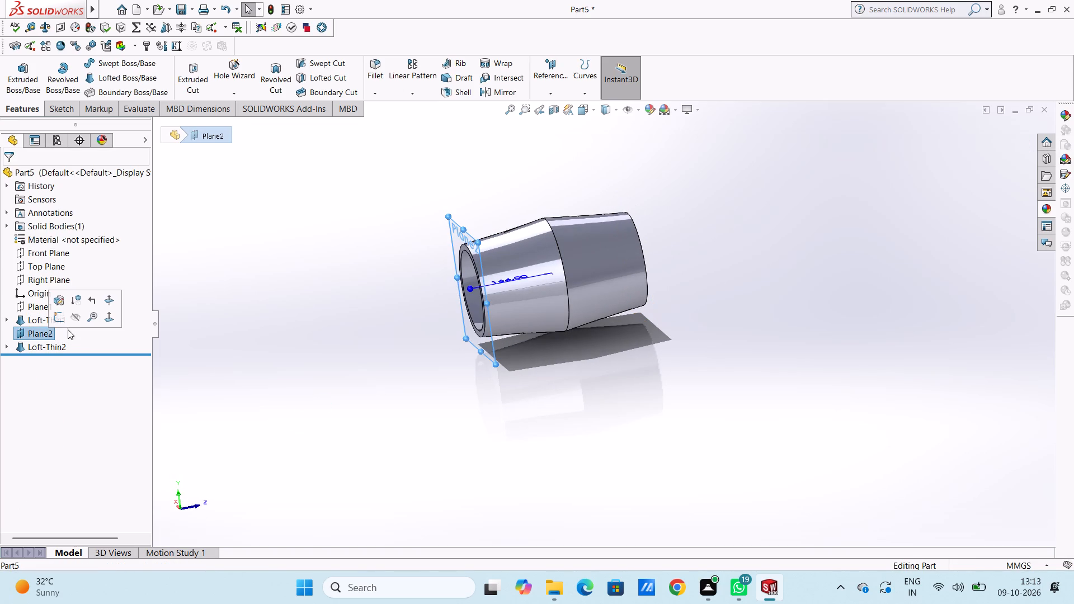
click(73, 317)
click(242, 370)
Fillet the outer circular edge where the two tapers meet with a symmetric 10 mm radius.
middle_drag(375, 376, 332, 366)
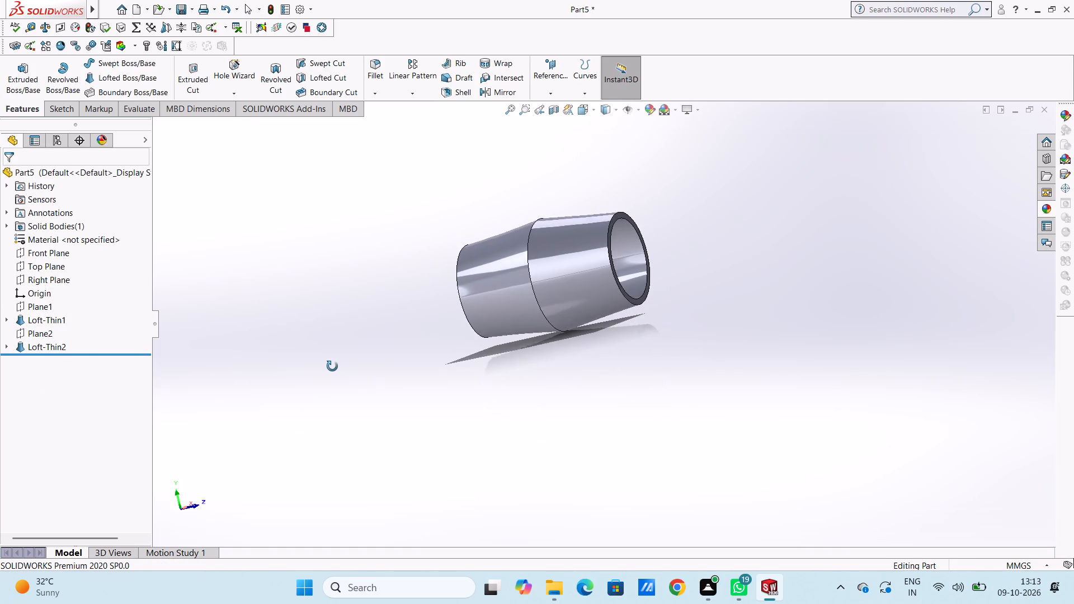
middle_drag(332, 366, 333, 386)
scroll(346, 389, down, 1)
middle_drag(653, 309, 700, 302)
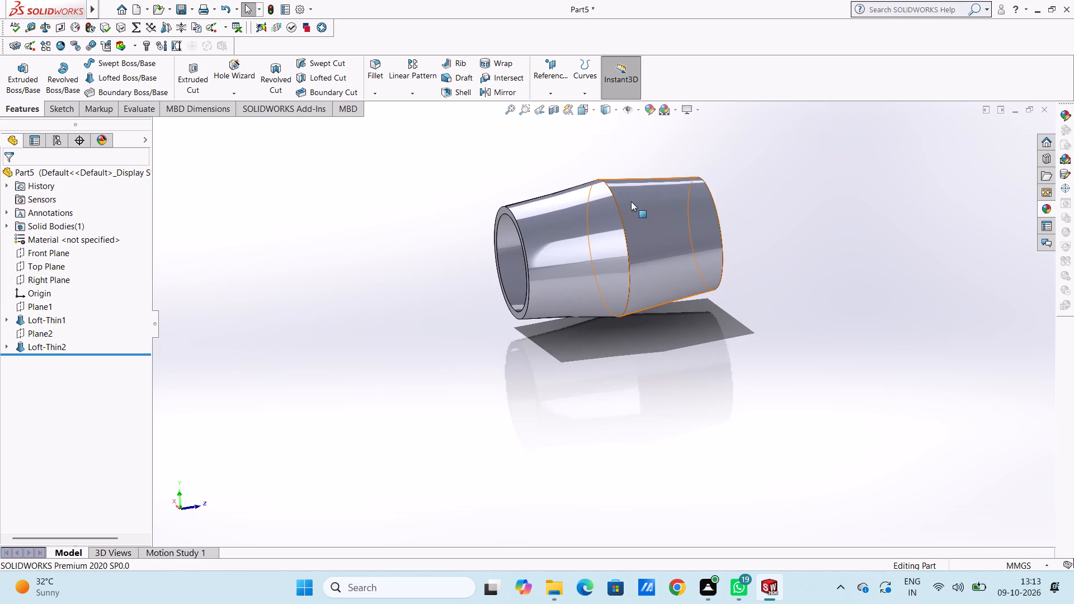
scroll(629, 208, down, 5)
middle_click(761, 327)
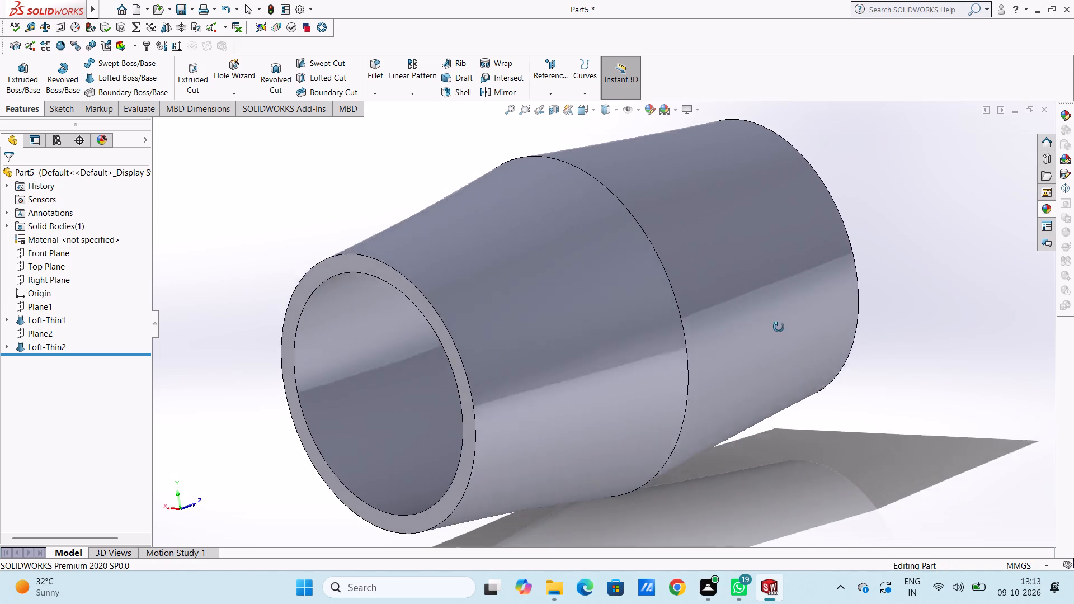
click(623, 300)
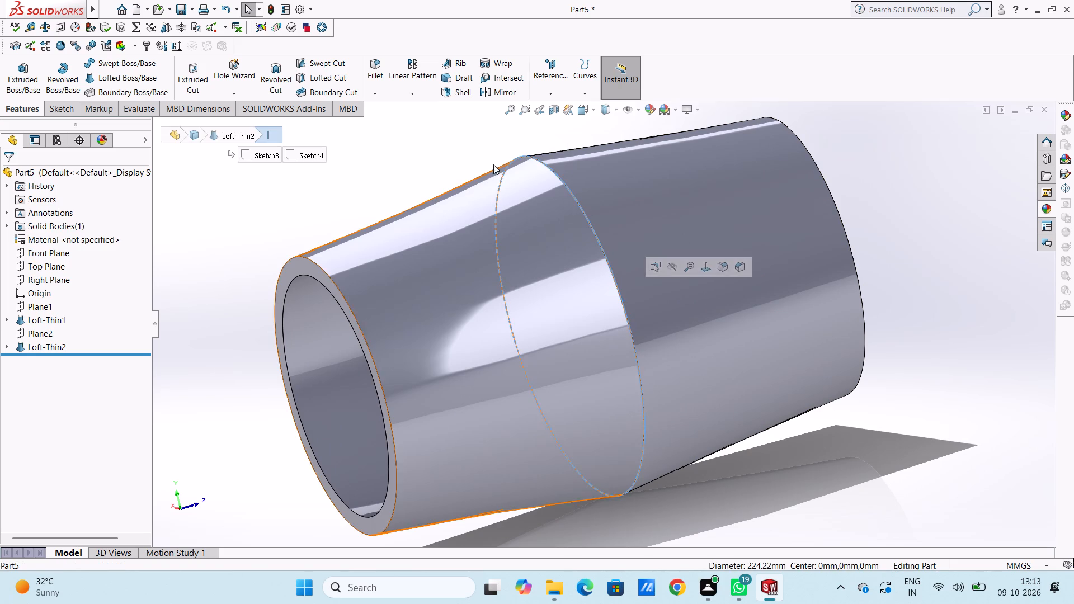
click(373, 68)
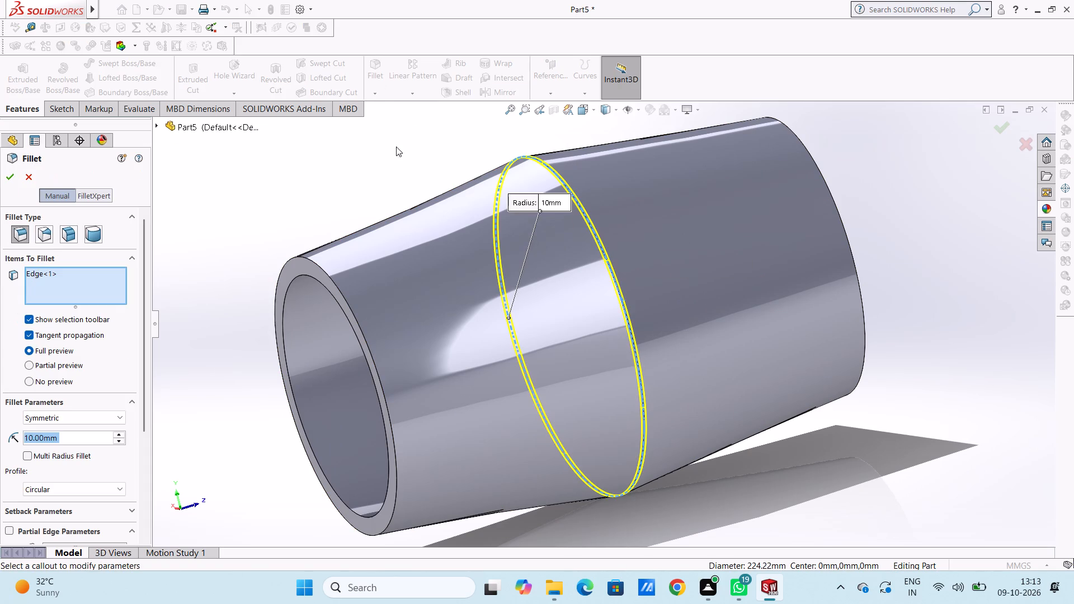
scroll(393, 167, up, 4)
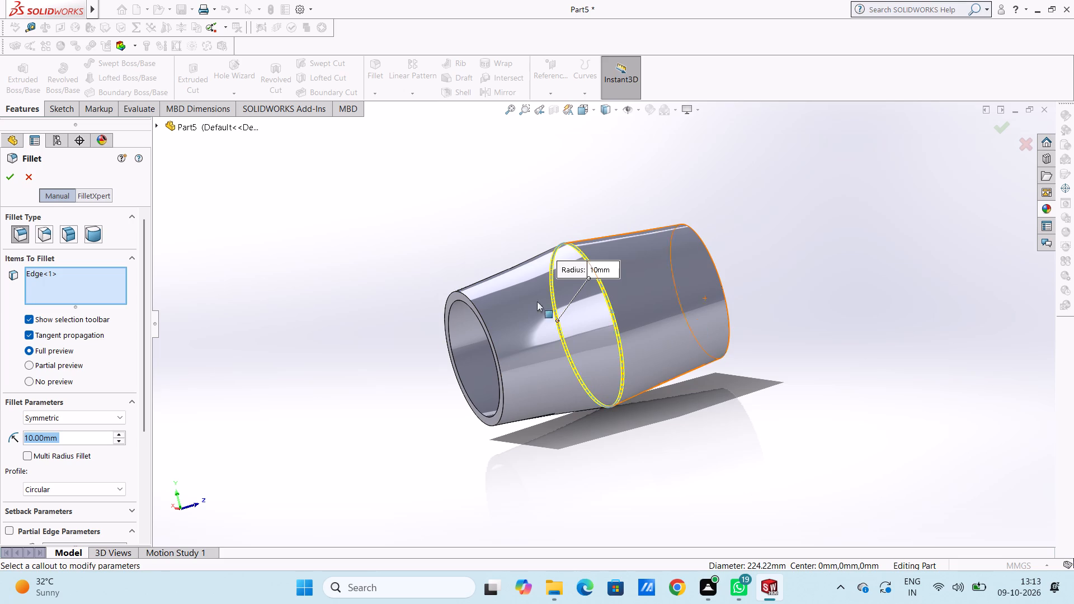
click(8, 181)
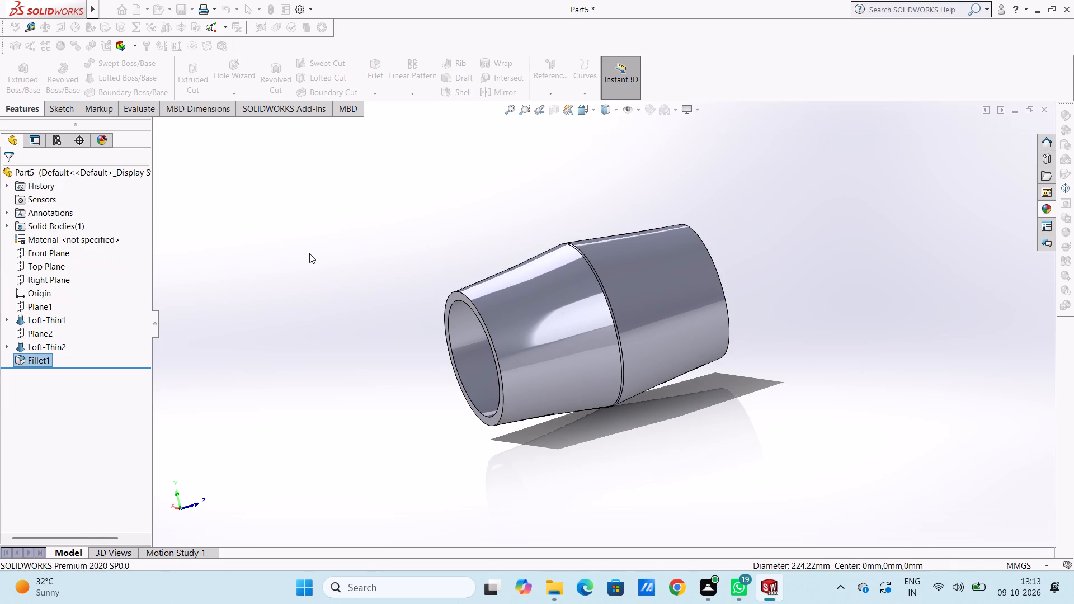
click(316, 253)
middle_drag(317, 262, 394, 213)
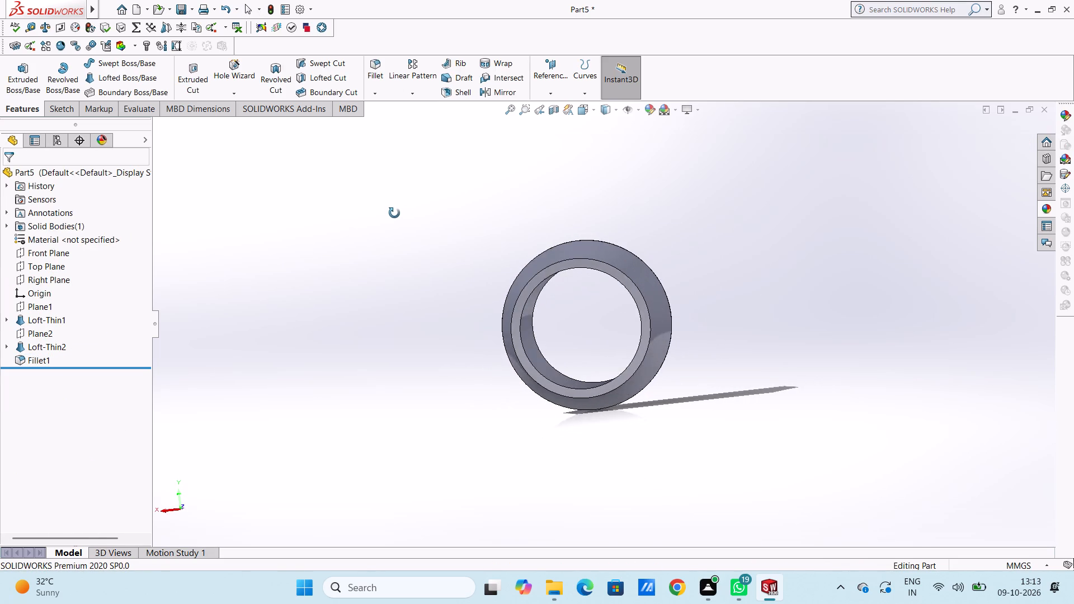
Examine the filleted double-tapered body from its sides and both open ends.
middle_drag(394, 213, 291, 262)
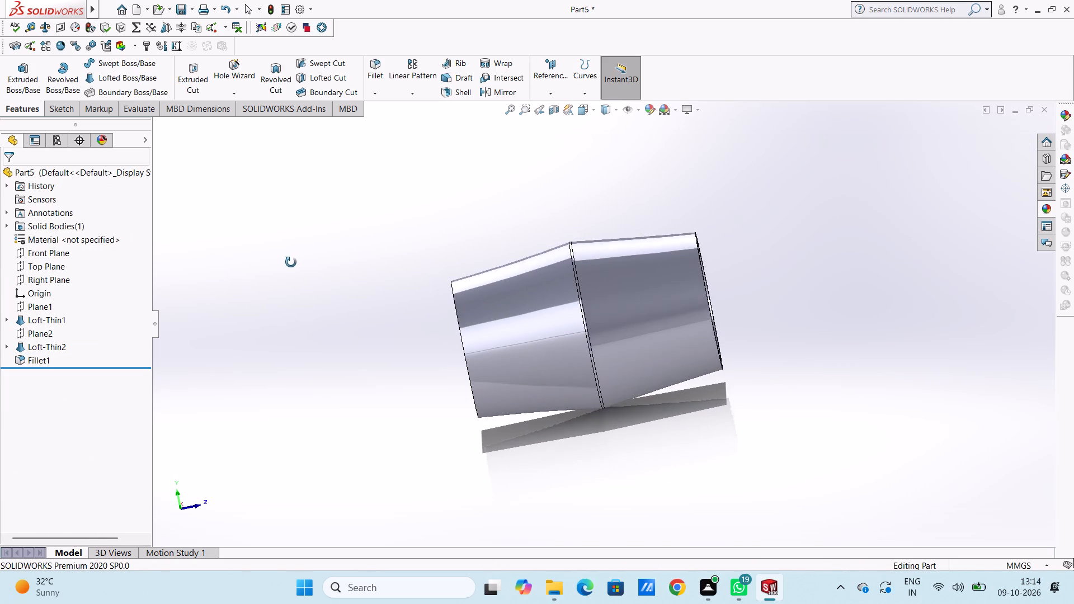
middle_drag(291, 262, 290, 262)
middle_drag(376, 272, 274, 297)
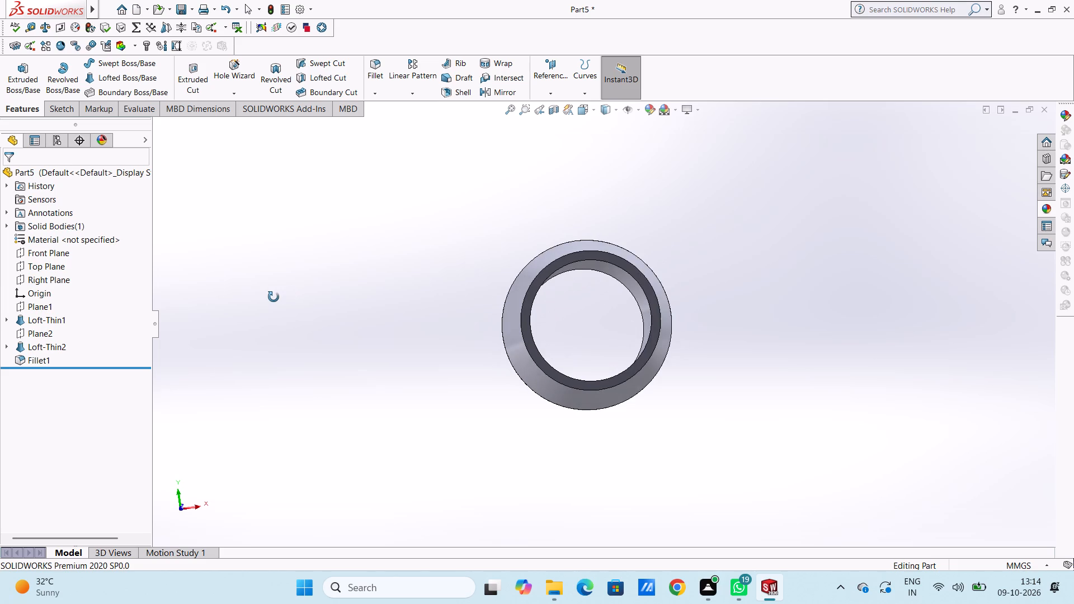
middle_drag(274, 297, 381, 313)
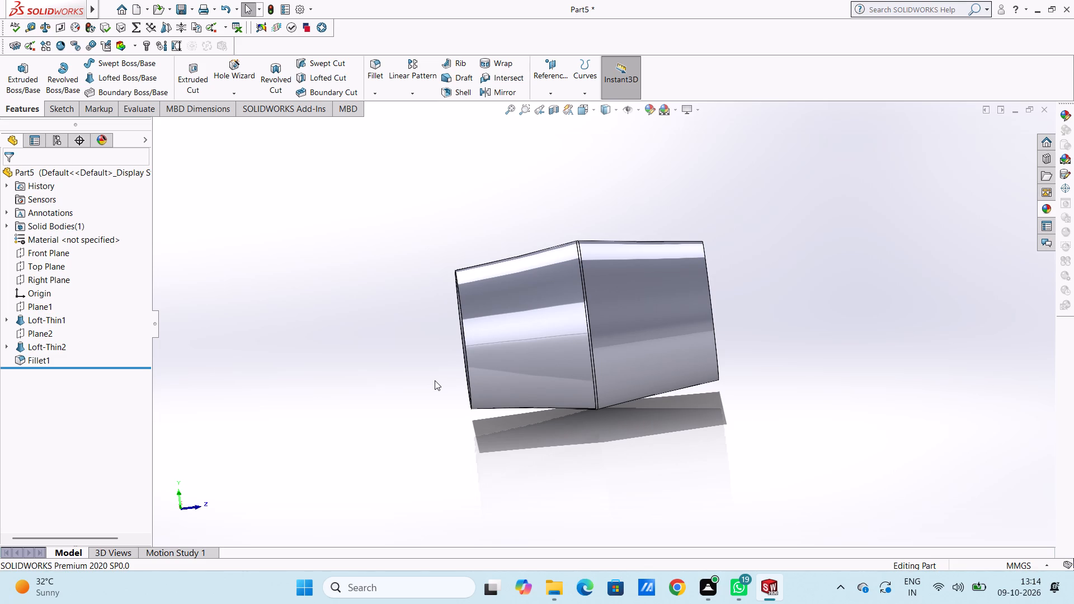
middle_drag(434, 381, 587, 399)
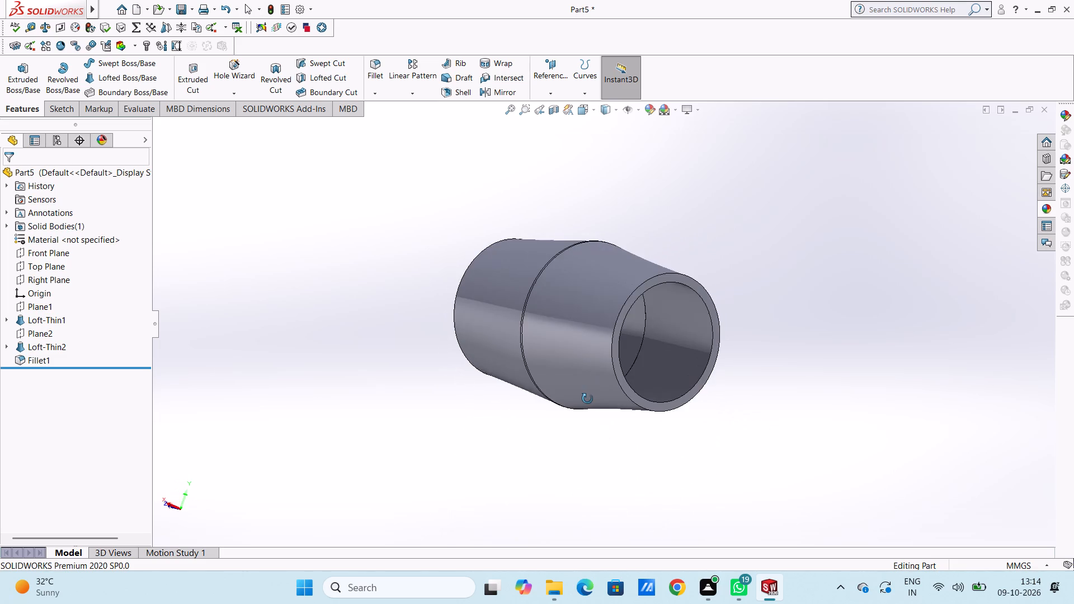
middle_drag(587, 399, 581, 400)
scroll(467, 385, up, 2)
middle_drag(448, 377, 484, 428)
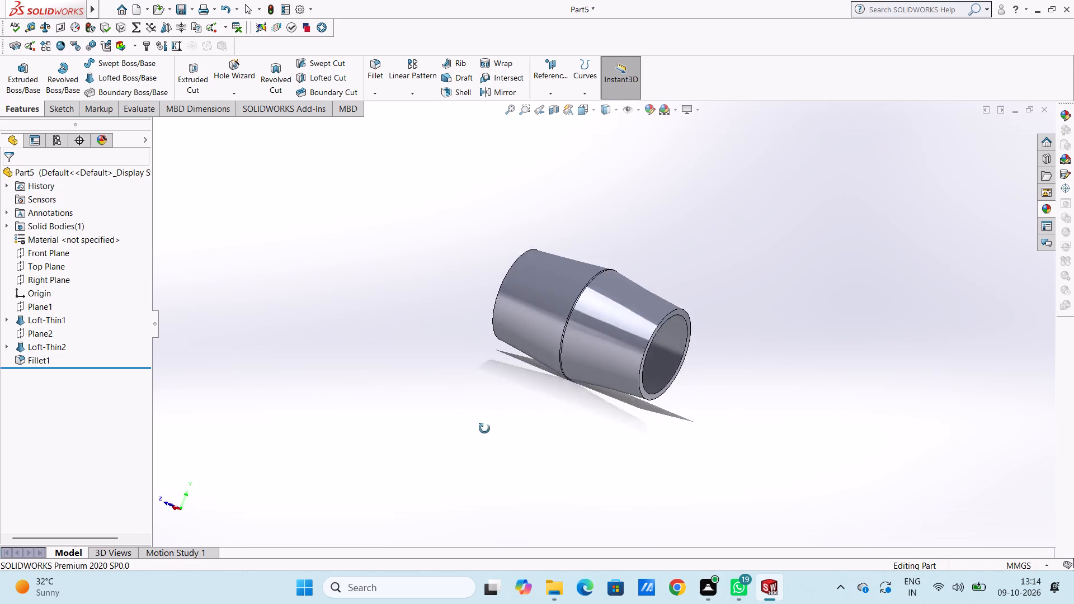
middle_drag(484, 428, 402, 344)
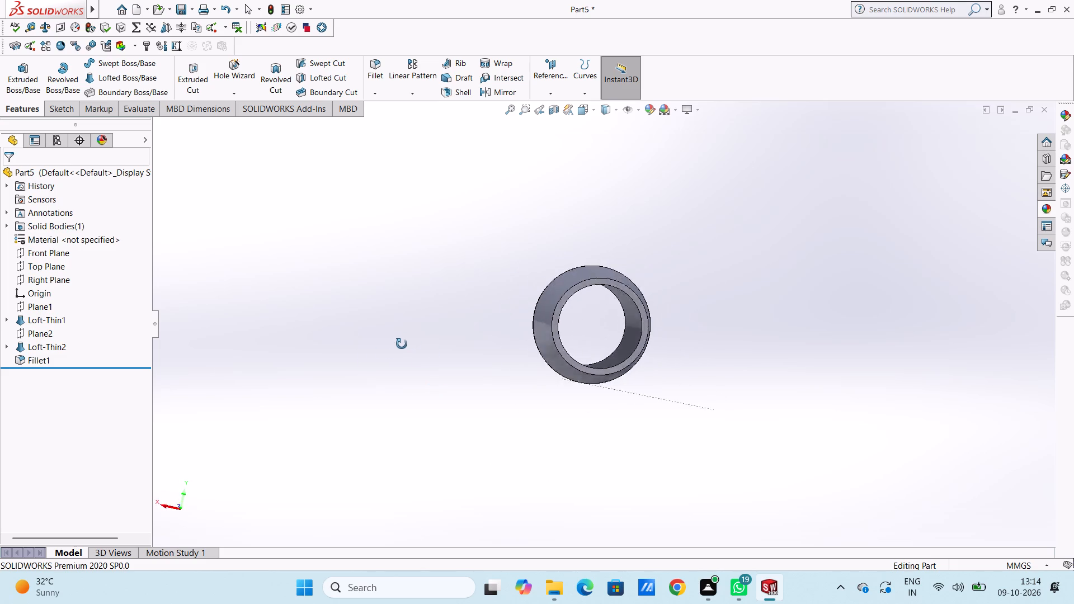
middle_drag(402, 344, 321, 351)
middle_drag(324, 353, 360, 367)
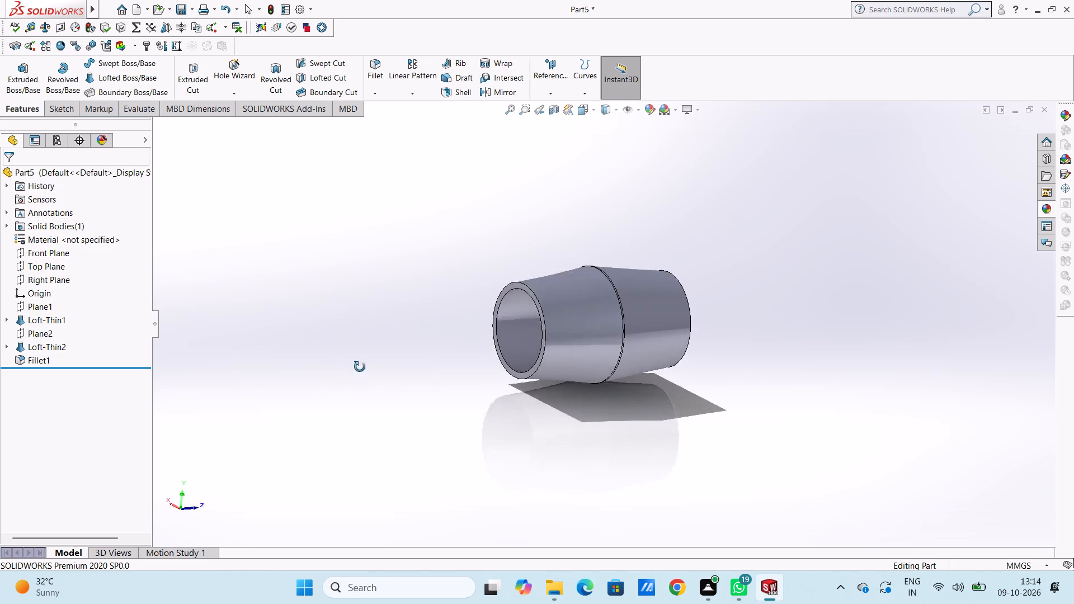
middle_drag(360, 367, 482, 394)
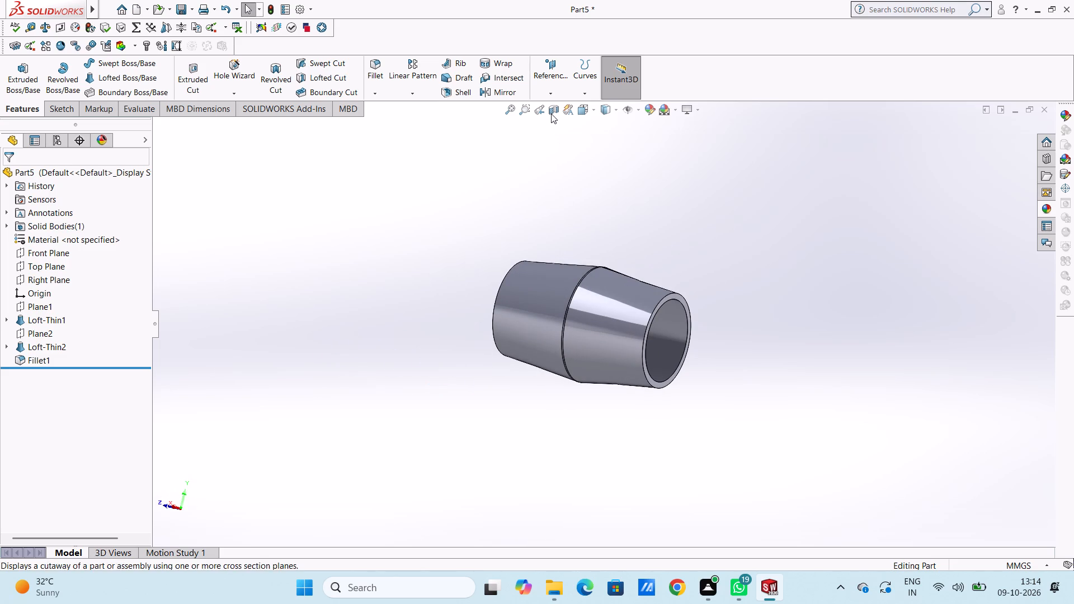
Inspect the hollow interior with a temporary planar section rotated about 271° from the Front Plane, ending with the section view off.
click(553, 111)
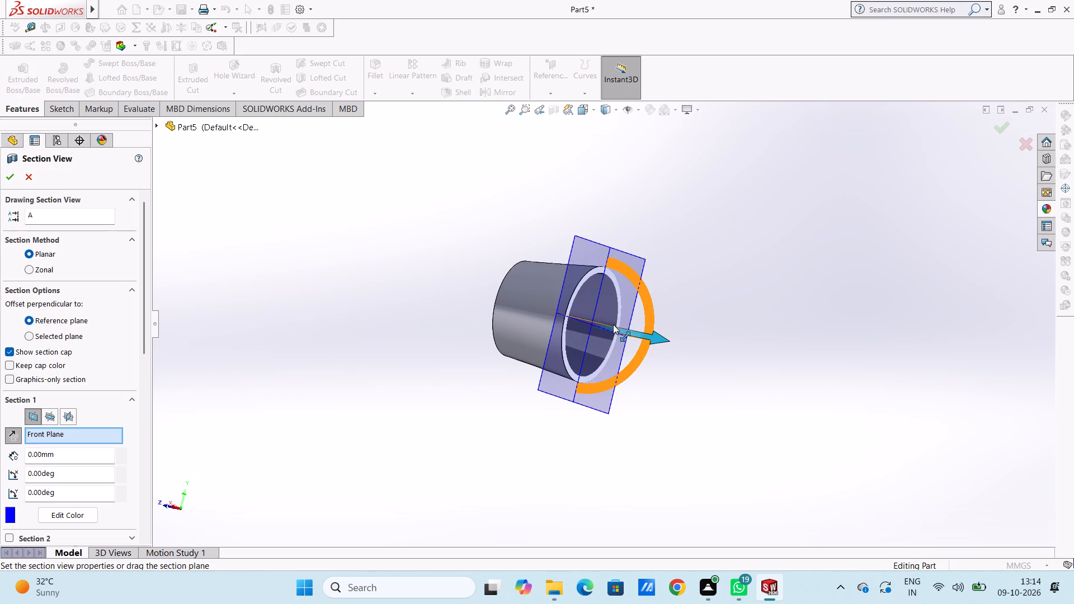
middle_drag(637, 297, 606, 397)
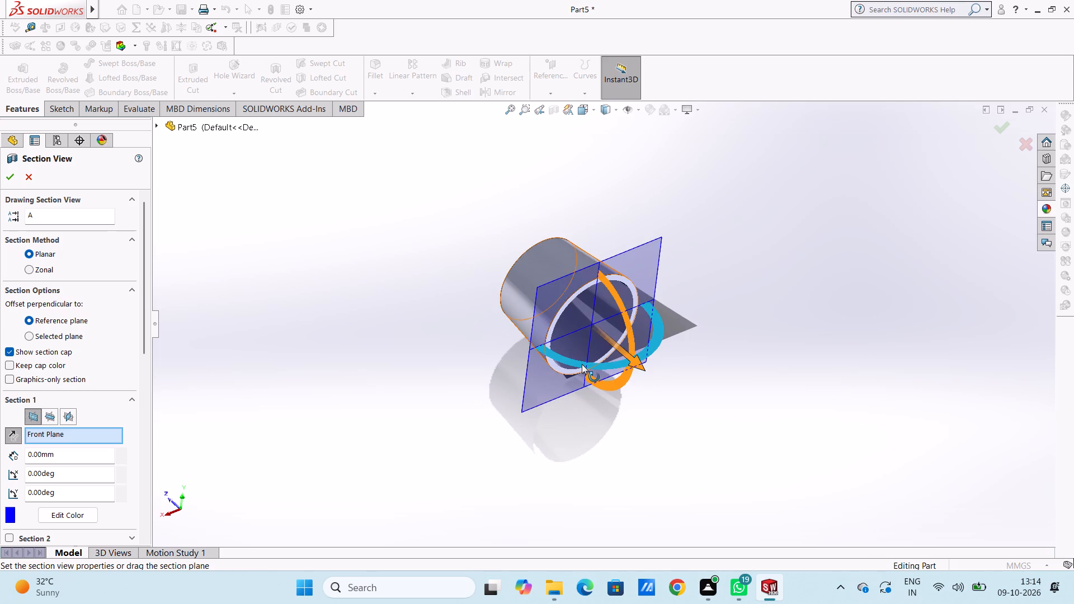
drag(582, 364, 498, 301)
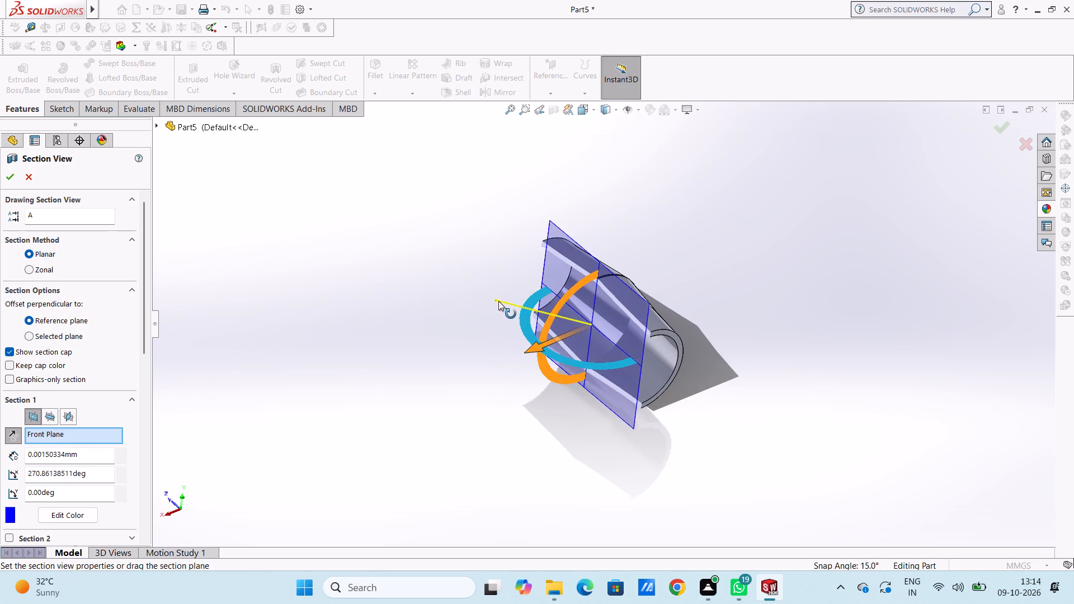
drag(498, 301, 506, 304)
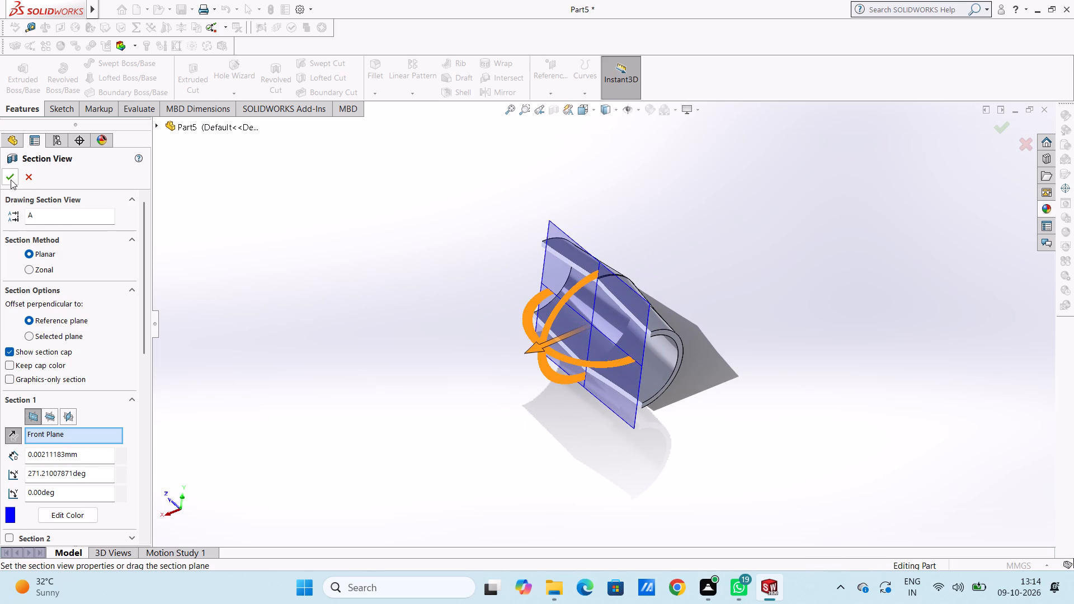
click(11, 180)
middle_drag(366, 396, 435, 395)
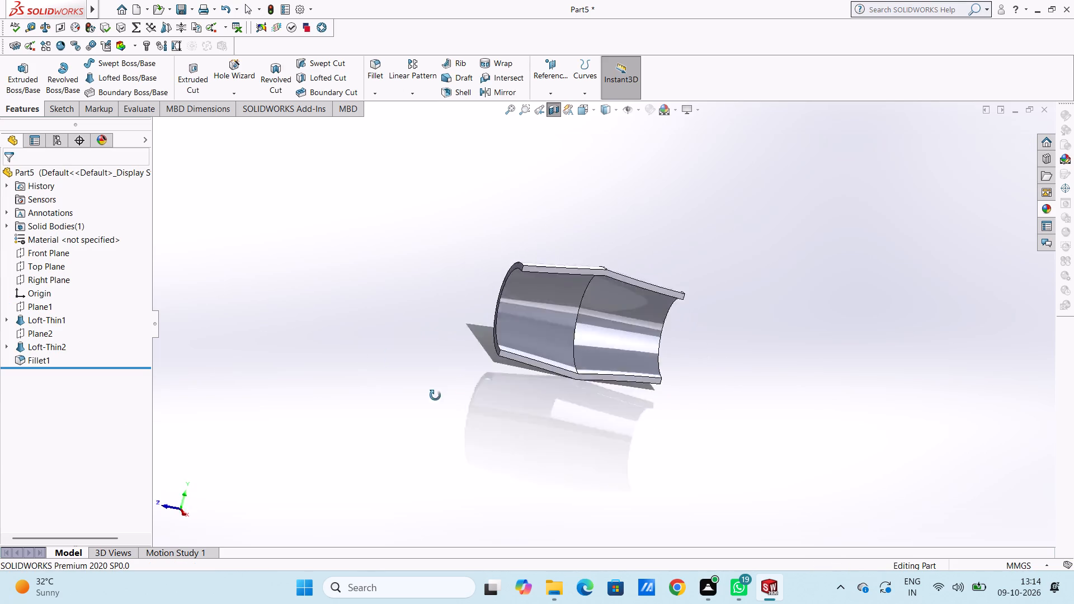
middle_drag(435, 395, 404, 361)
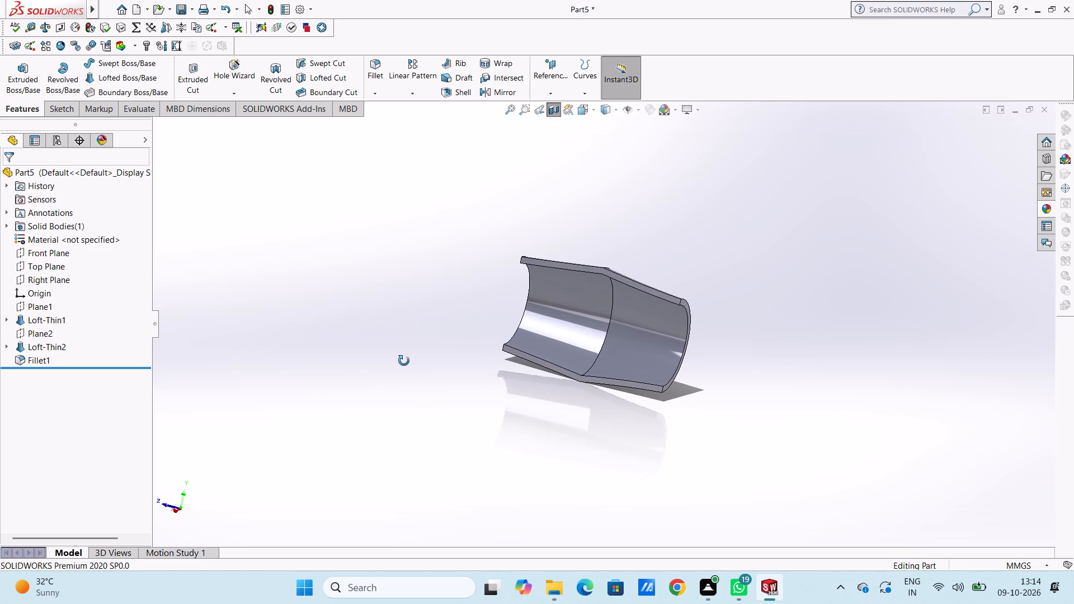
middle_drag(404, 361, 404, 361)
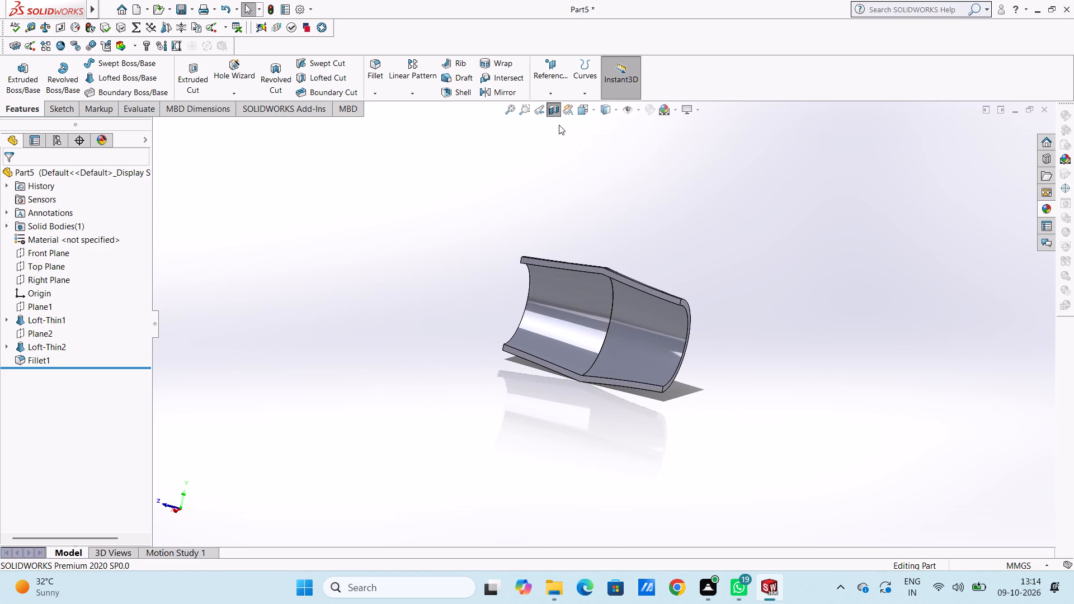
click(554, 117)
click(555, 107)
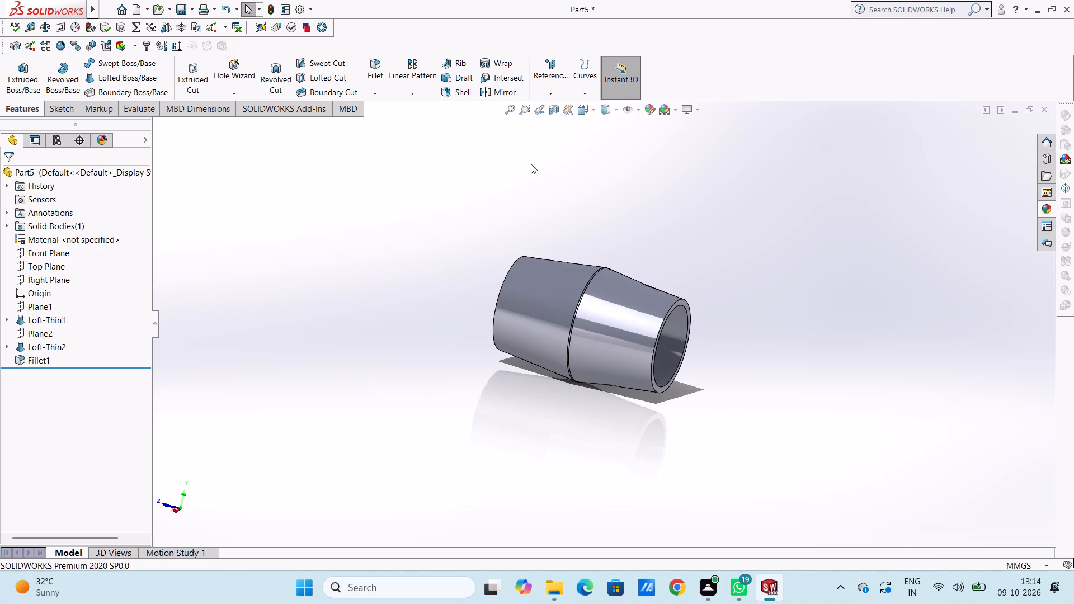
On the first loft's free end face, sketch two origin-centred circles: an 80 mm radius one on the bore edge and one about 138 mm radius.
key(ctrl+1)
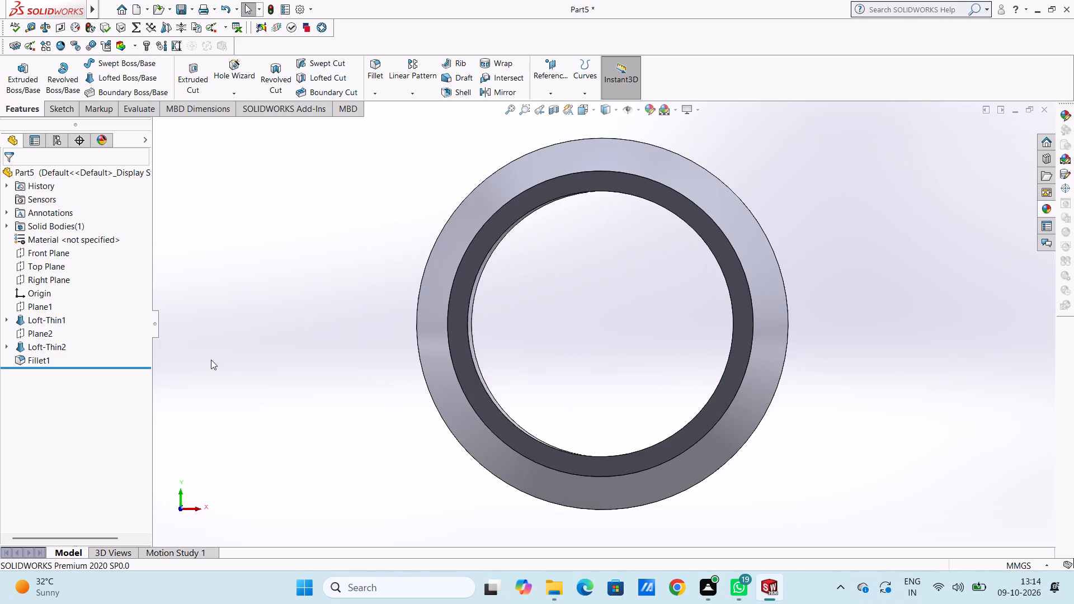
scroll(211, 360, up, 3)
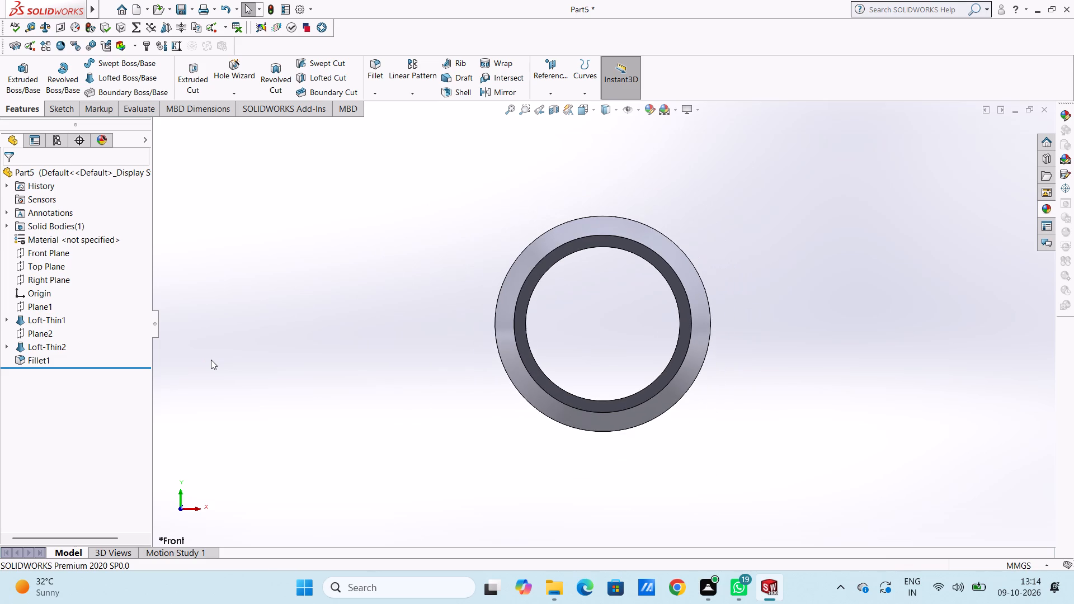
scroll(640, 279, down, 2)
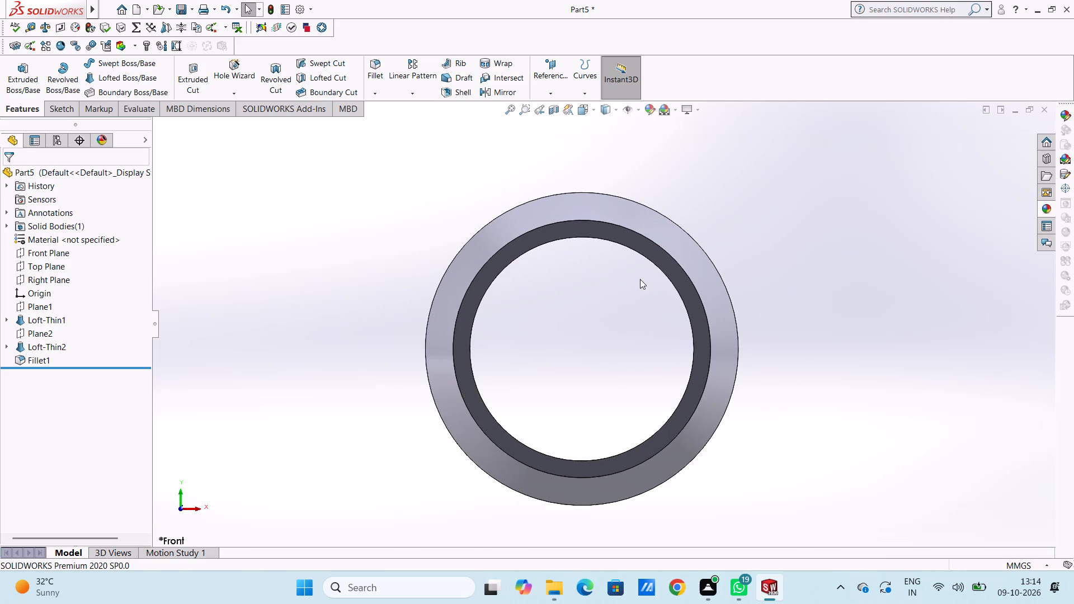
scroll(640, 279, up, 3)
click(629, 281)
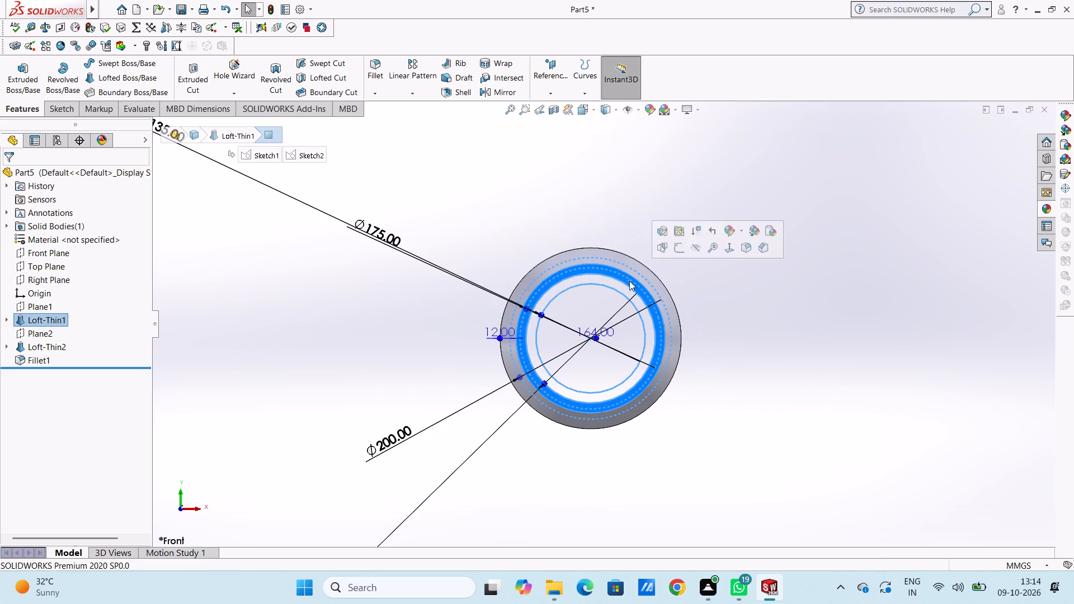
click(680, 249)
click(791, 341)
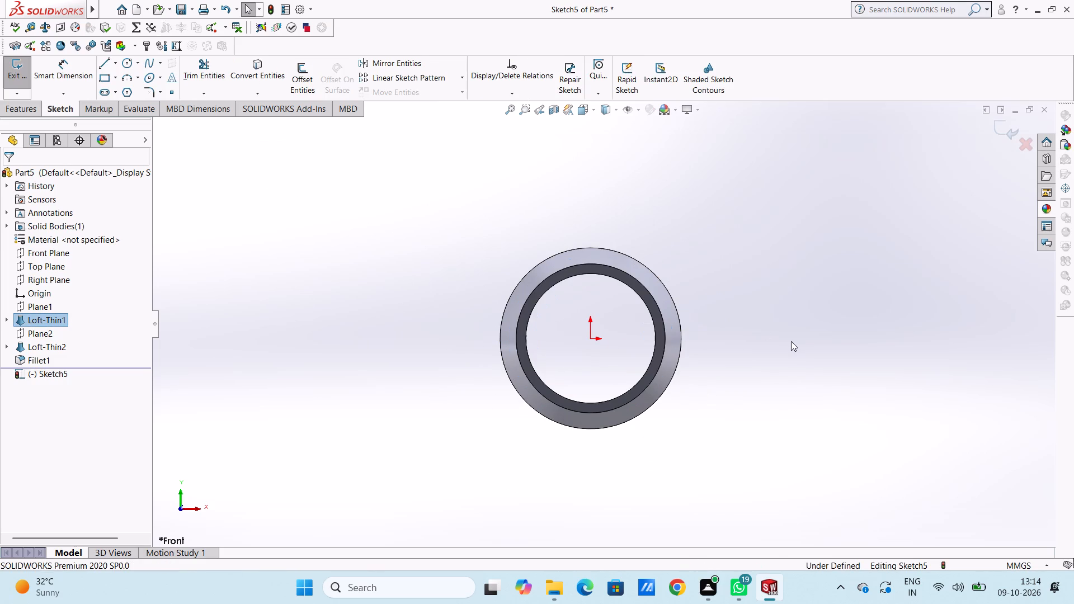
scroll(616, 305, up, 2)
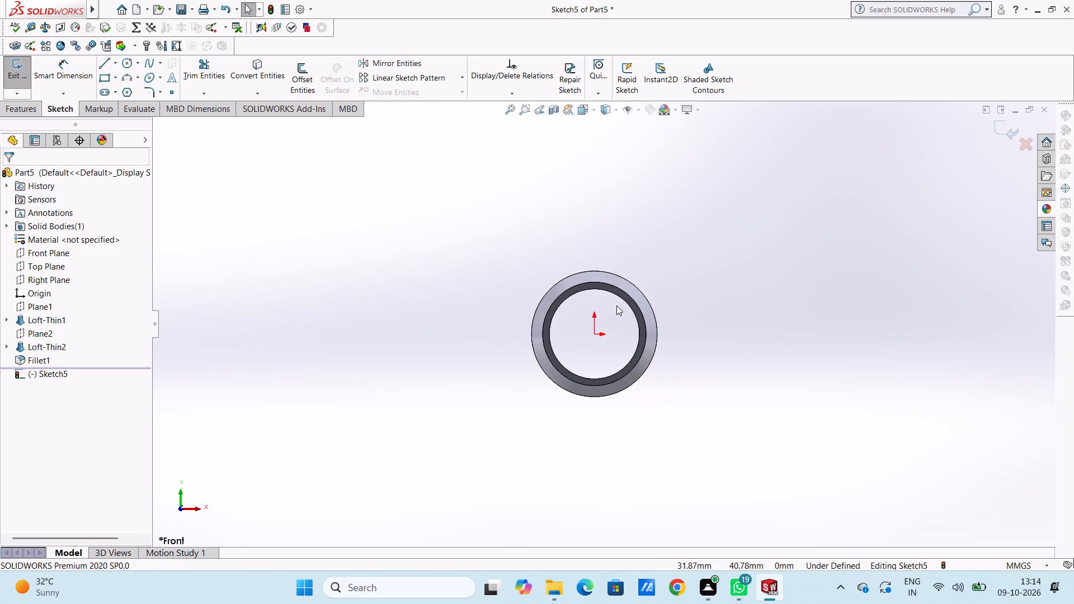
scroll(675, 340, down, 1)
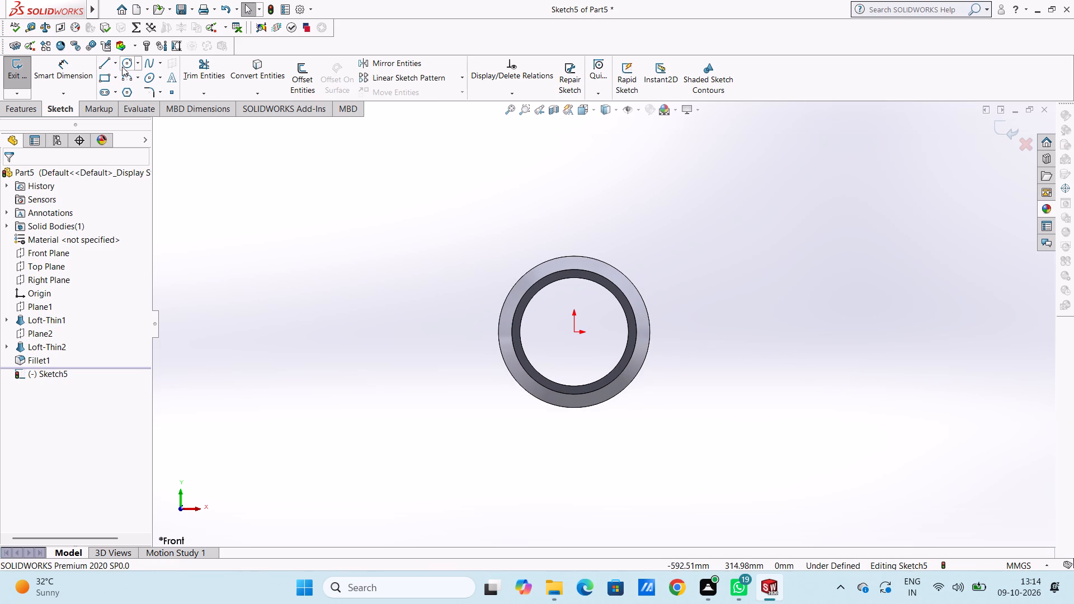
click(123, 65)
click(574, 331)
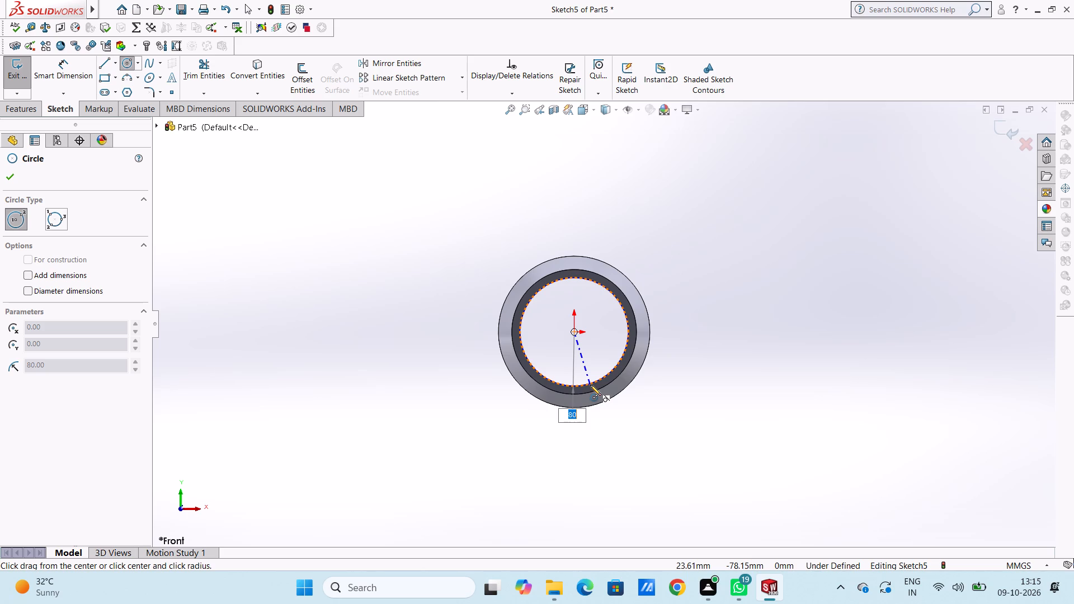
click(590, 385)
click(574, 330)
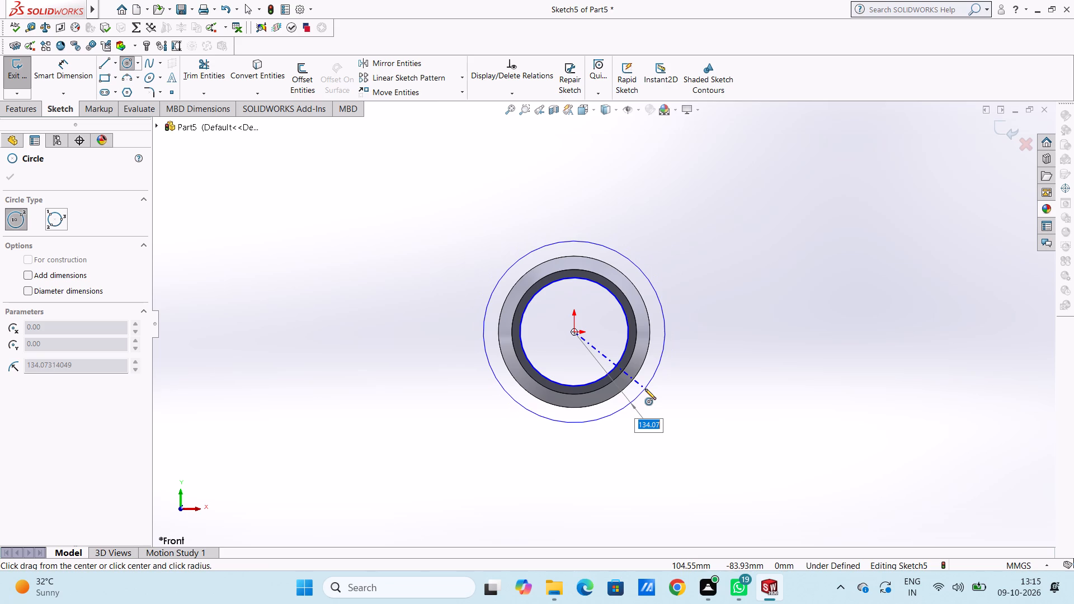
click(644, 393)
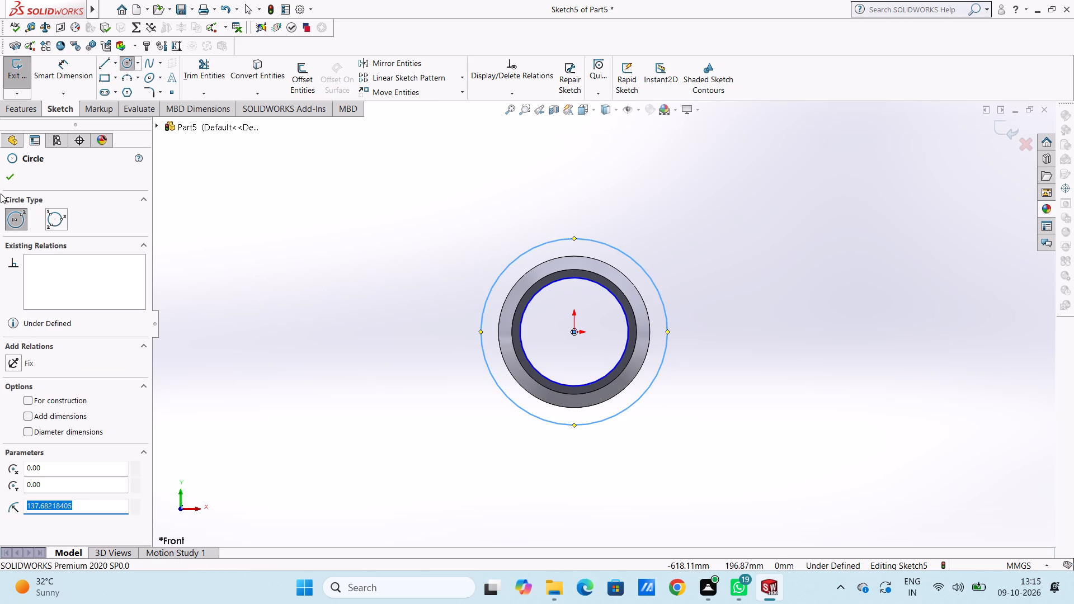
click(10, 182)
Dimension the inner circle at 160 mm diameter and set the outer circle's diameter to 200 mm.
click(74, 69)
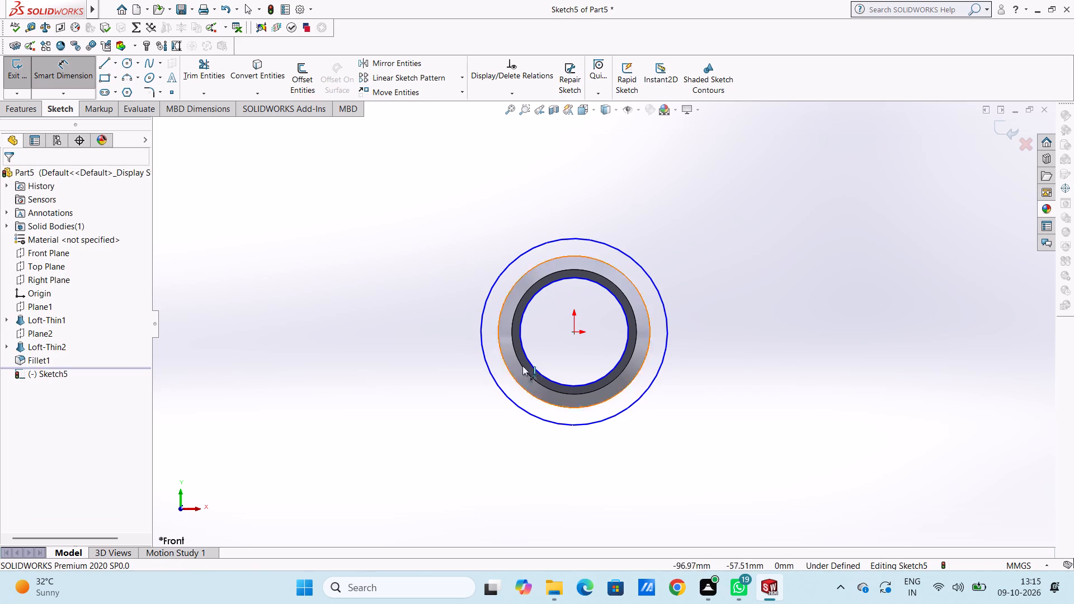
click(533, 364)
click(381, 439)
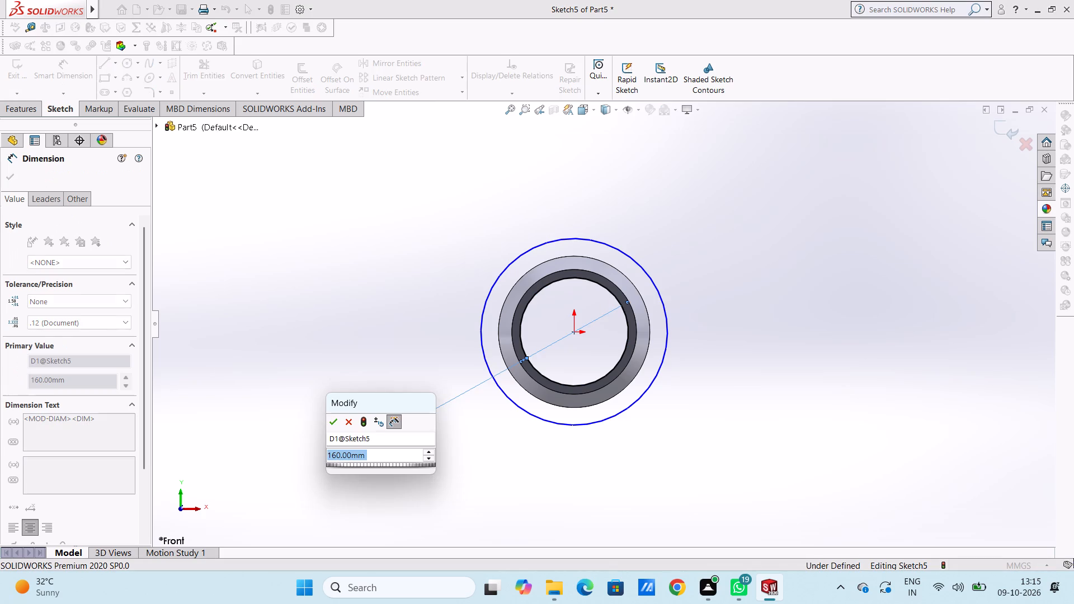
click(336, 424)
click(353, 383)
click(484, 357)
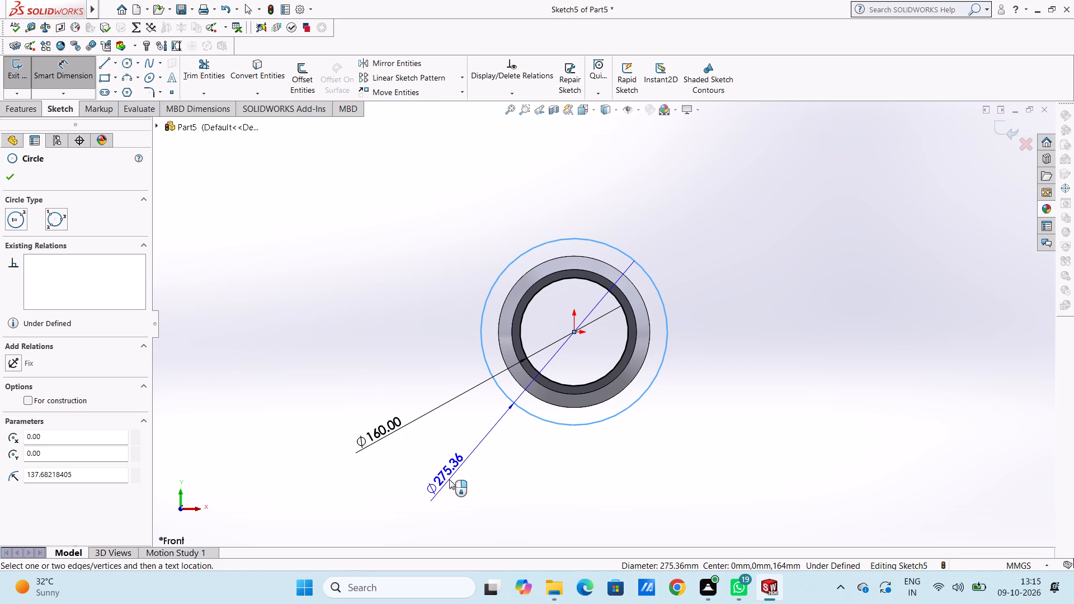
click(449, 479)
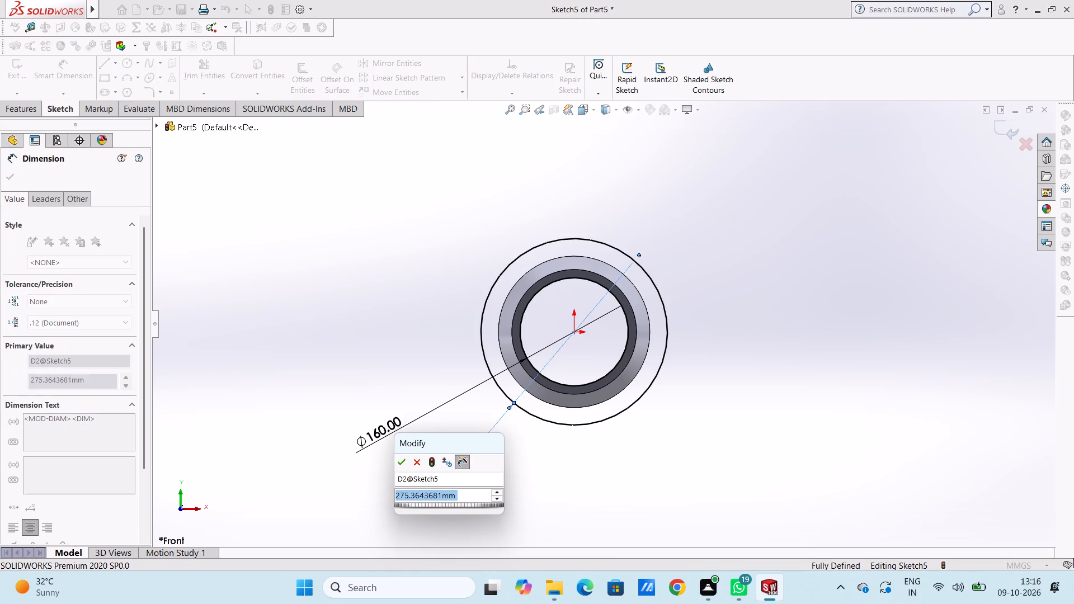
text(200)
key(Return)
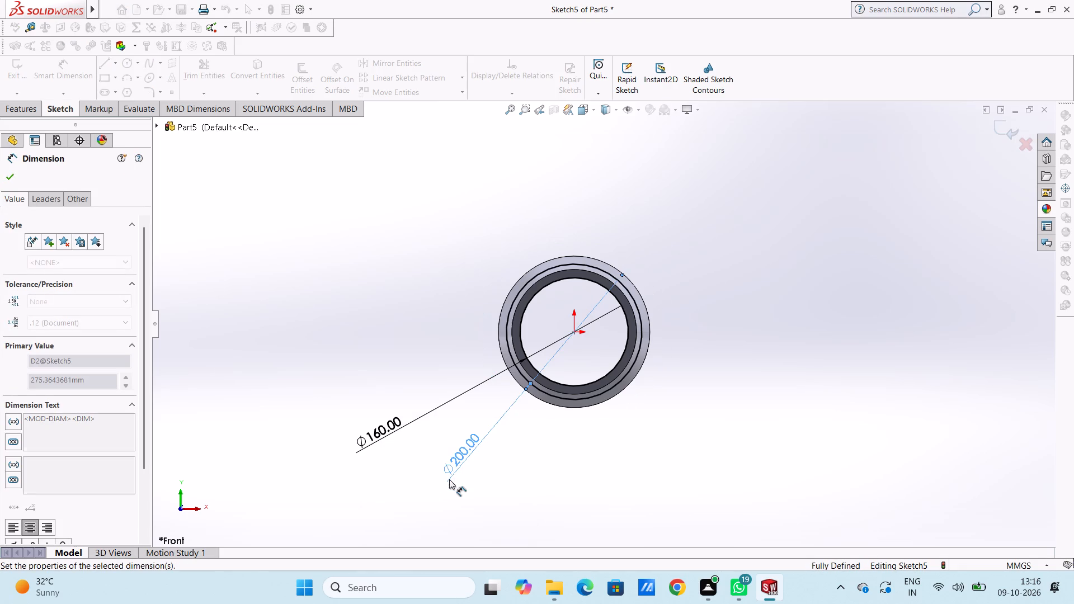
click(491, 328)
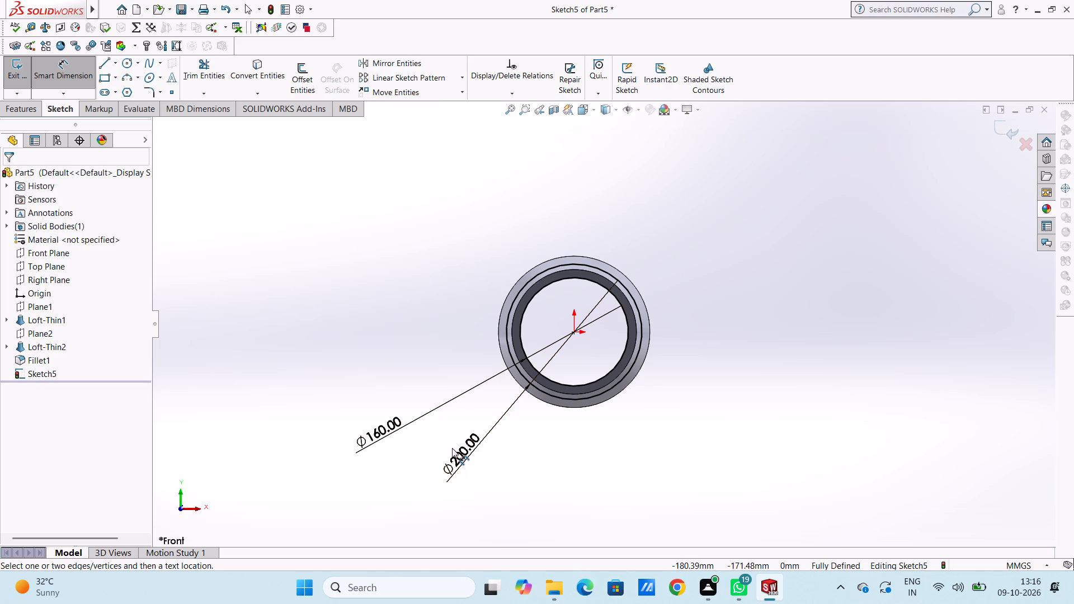
Undo back through the end-face circle sketch, joint fillet and second loft until the offset-plane circle sketch (Sketch4) is open for editing.
key(ctrl+z)
key(ctrl+z)
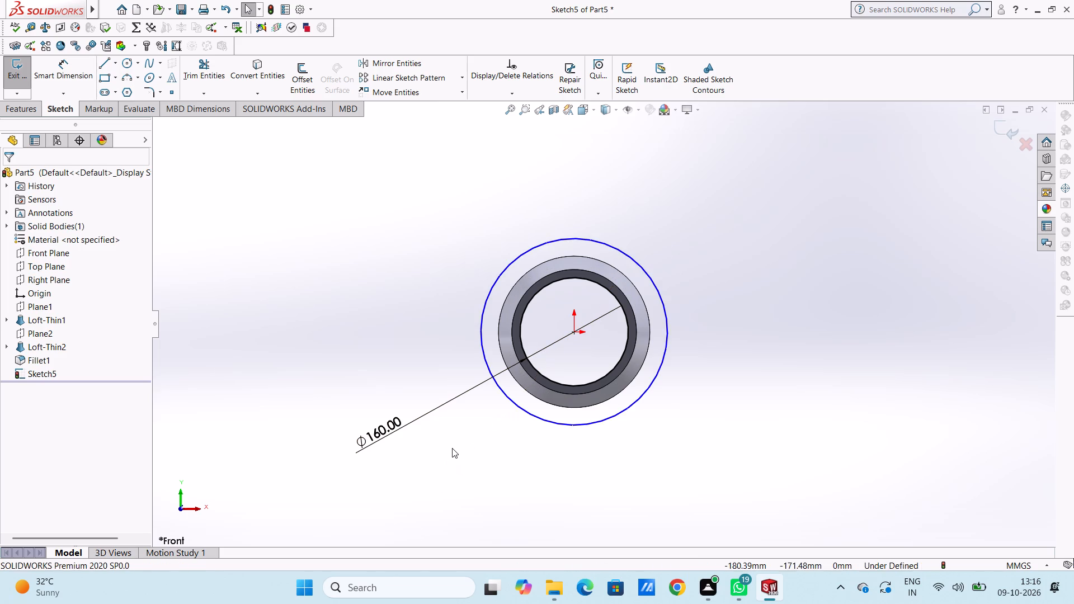
key(ctrl+z)
key(ctrl+z)
key(ctrl+z)
key(ctrl+z)
key(ctrl+z)
key(ctrl+z)
key(ctrl+z)
key(ctrl+z)
key(ctrl+z)
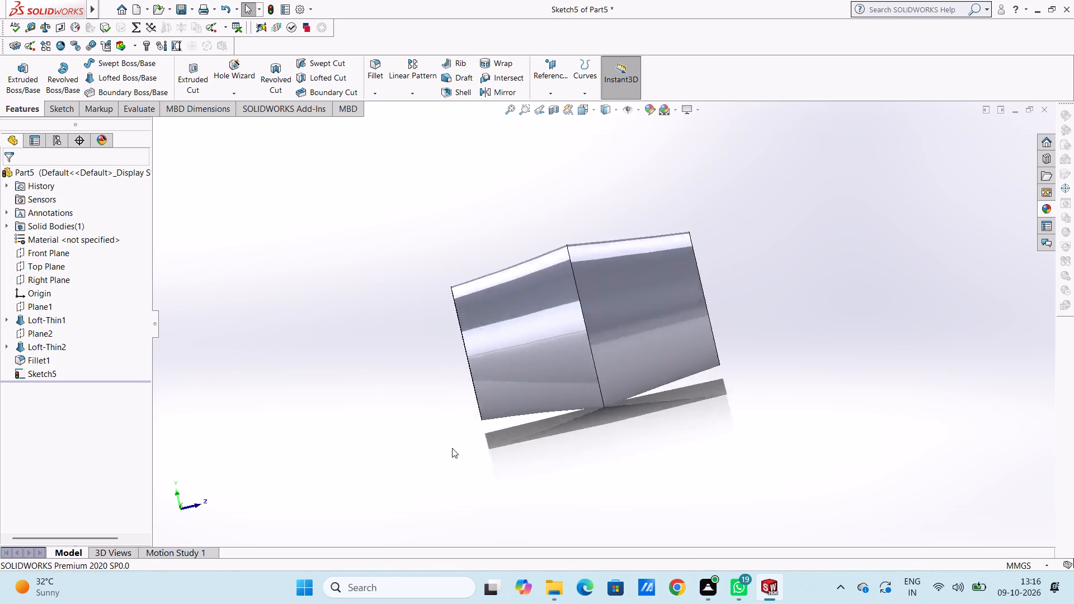
key(ctrl+z)
key(ctrl+z)
key(ctrl+z)
key(ctrl+z)
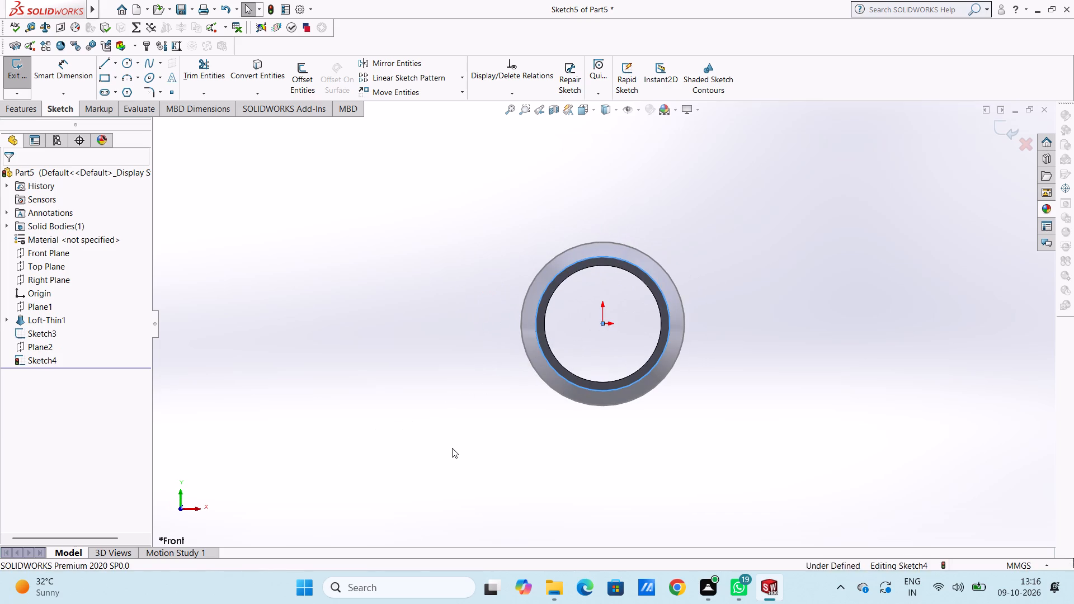
Undo back through the first loft, both offset planes and their sketches until the base sketch (Sketch1) is open for editing.
key(ctrl+z)
key(ctrl+z)
key(ctrl+z)
key(ctrl+z)
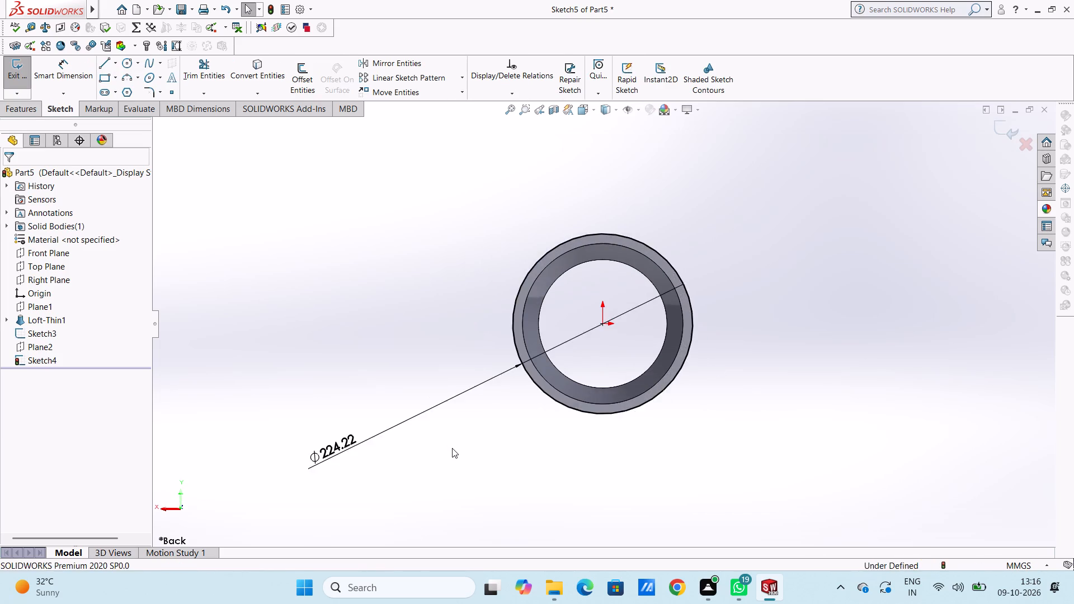
key(ctrl+z)
key(ctrl+z)
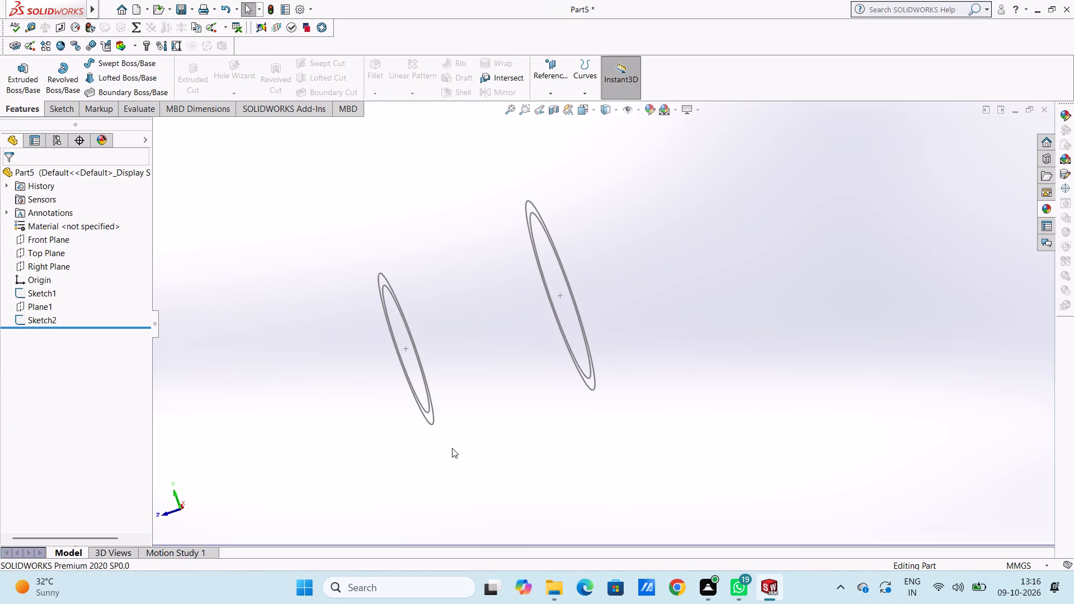
key(ctrl+z)
key(ctrl+z)
key(ctrl+z)
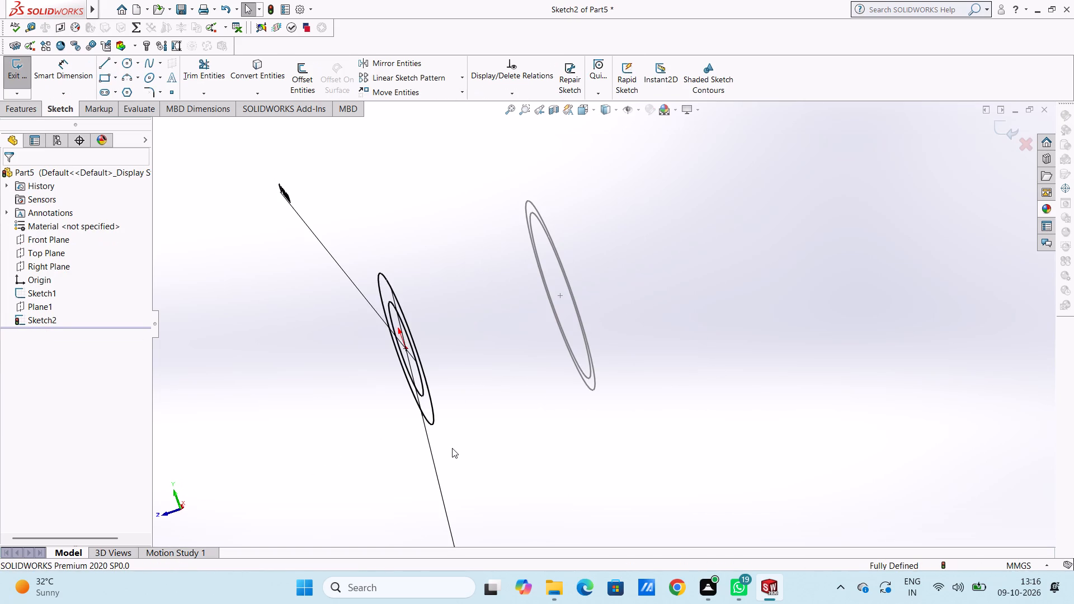
key(ctrl+z)
key(ctrl+z)
key(ctrl+z)
key(ctrl+z)
key(ctrl+z)
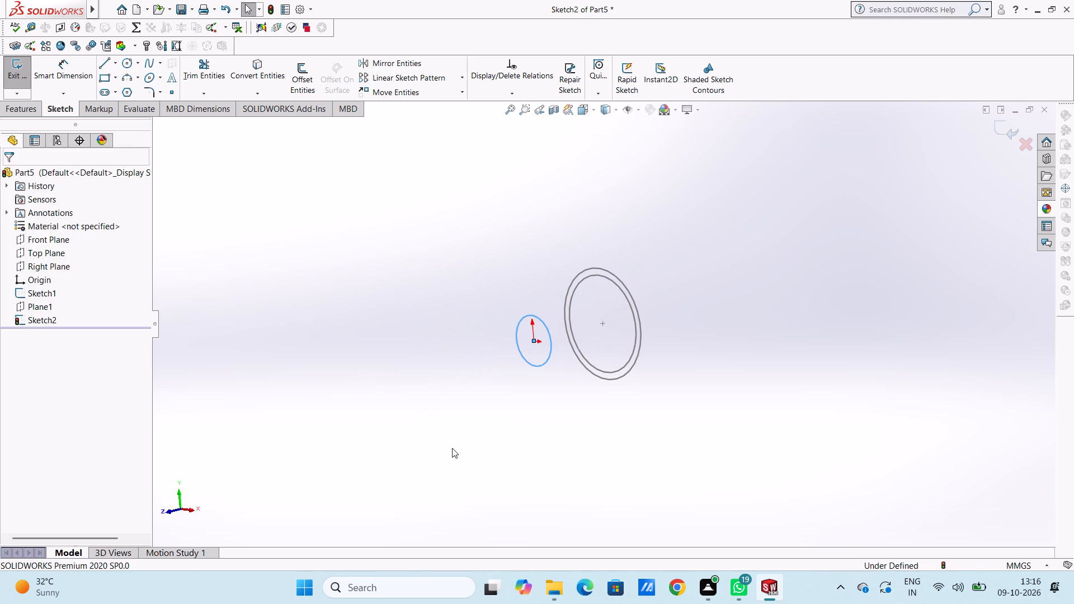
key(ctrl+z)
key(ctrl+z)
key(ctrl+z)
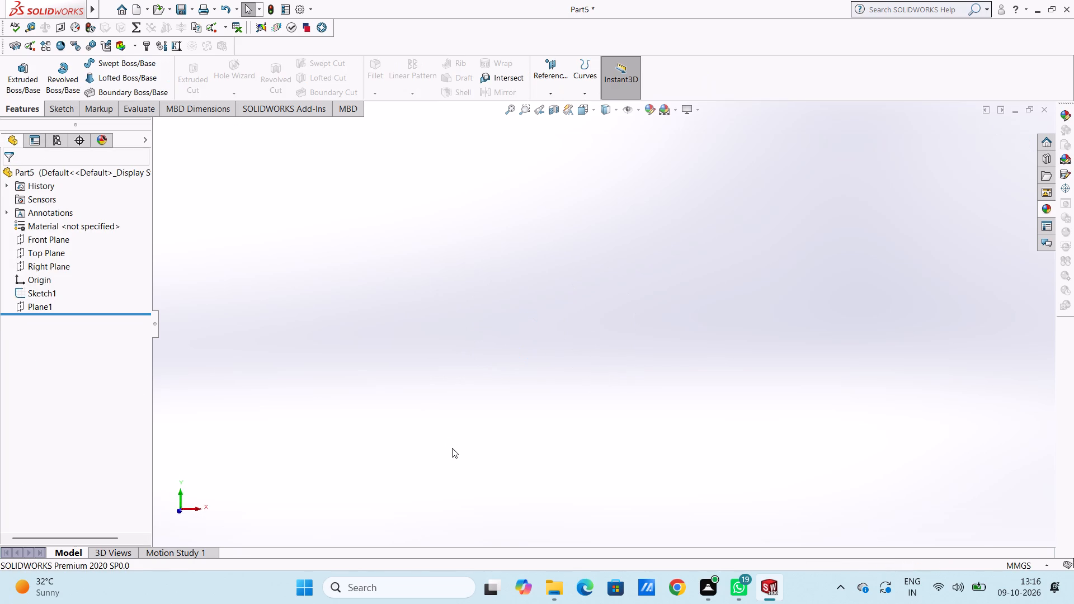
key(ctrl+z)
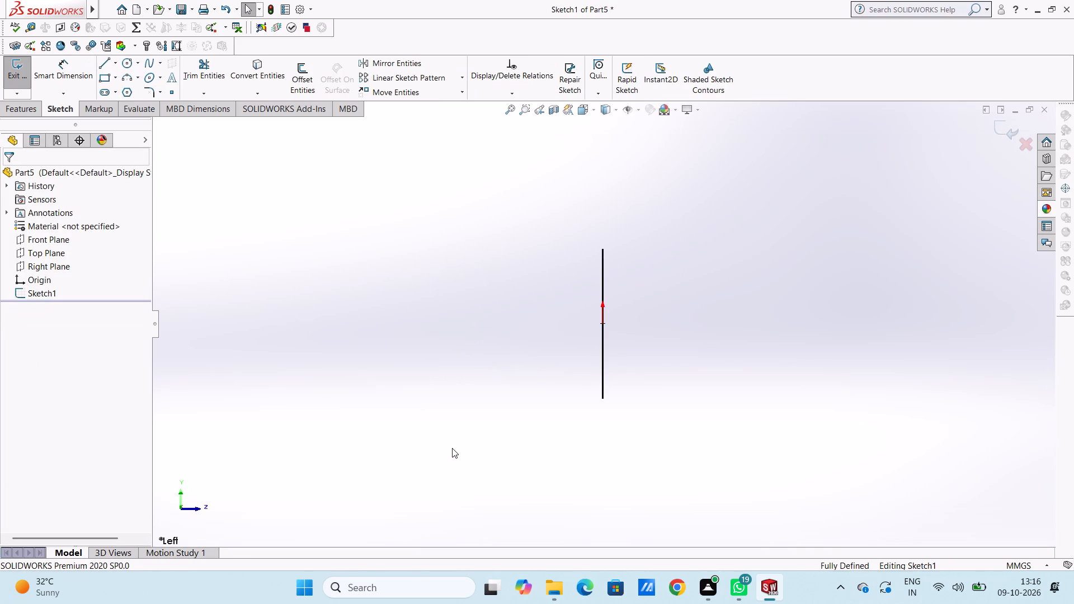
key(ctrl+z)
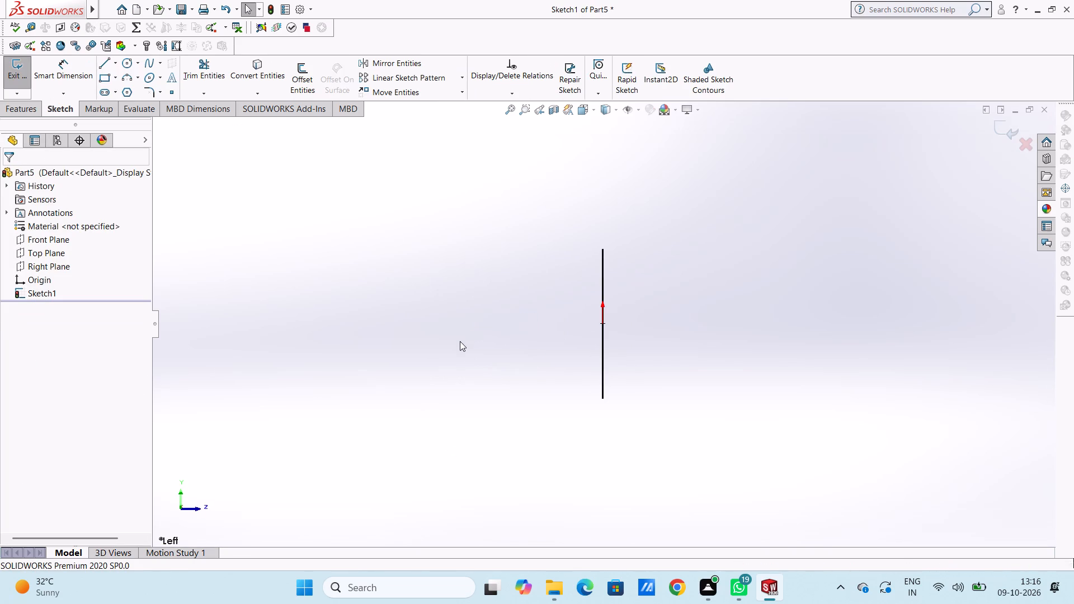
Delete the inner circle and its 125 mm diameter dimension from the base sketch.
middle_drag(461, 334, 550, 343)
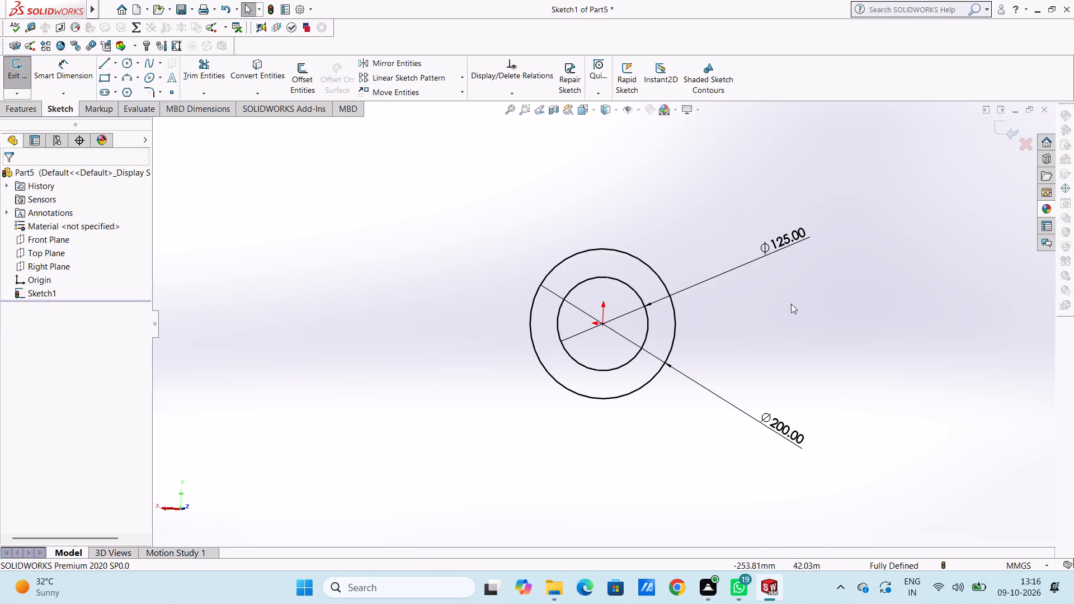
double_click(767, 249)
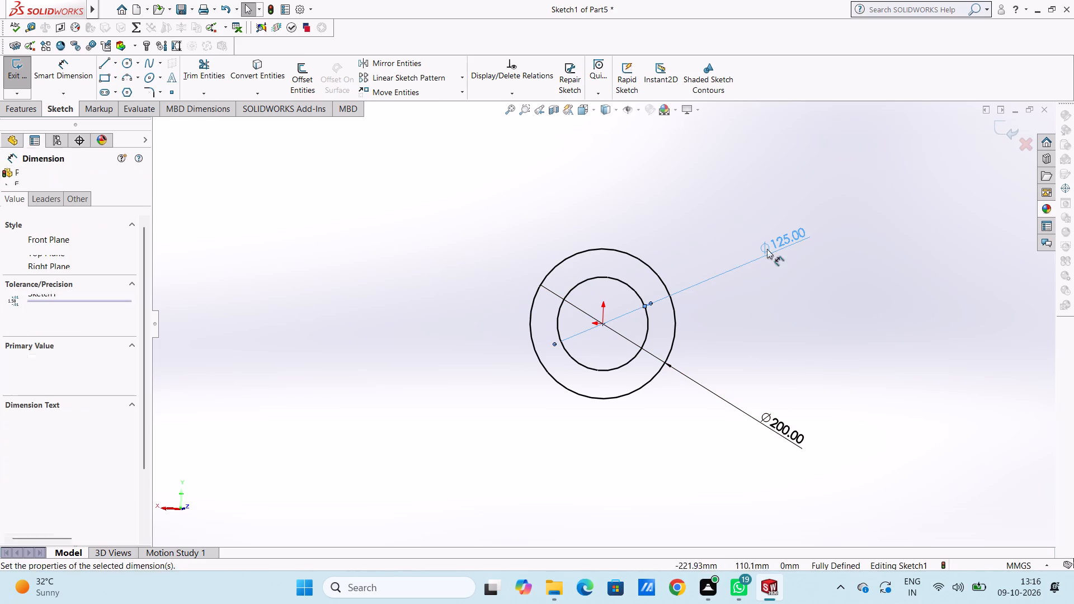
key(Delete)
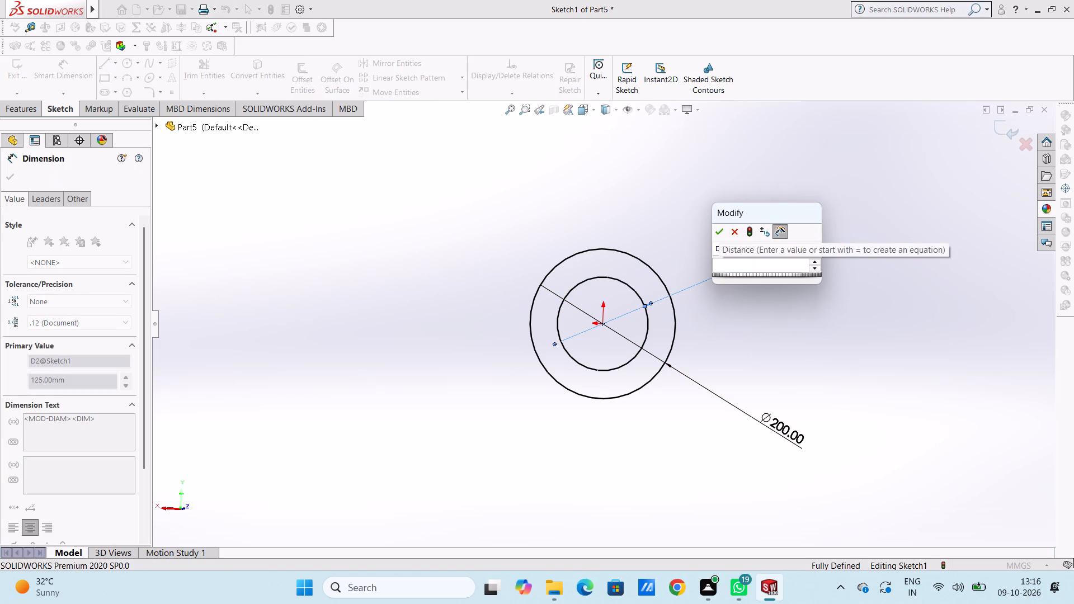
click(735, 228)
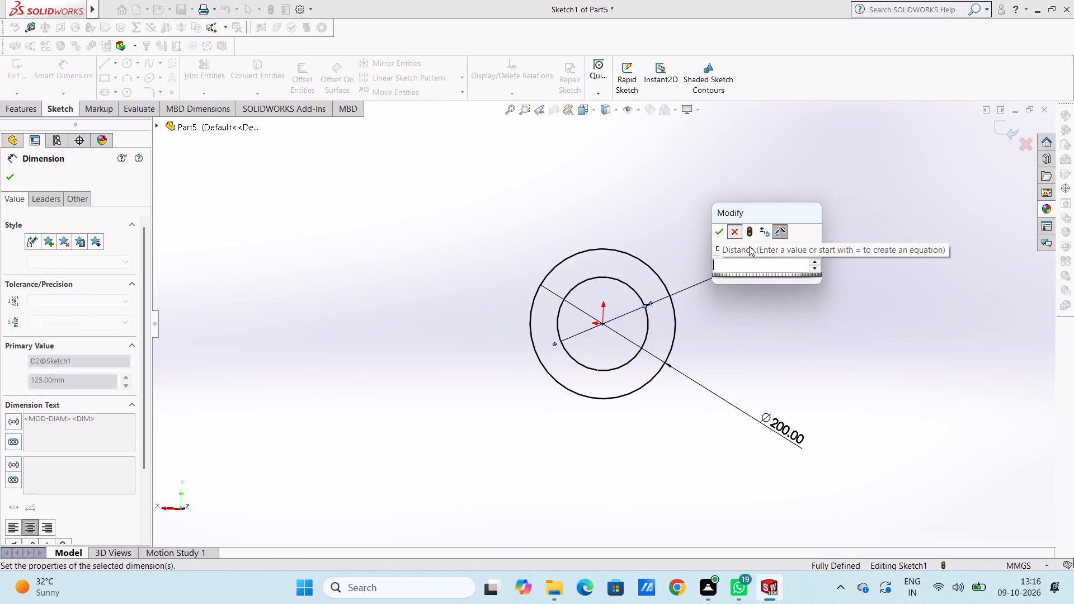
key(Delete)
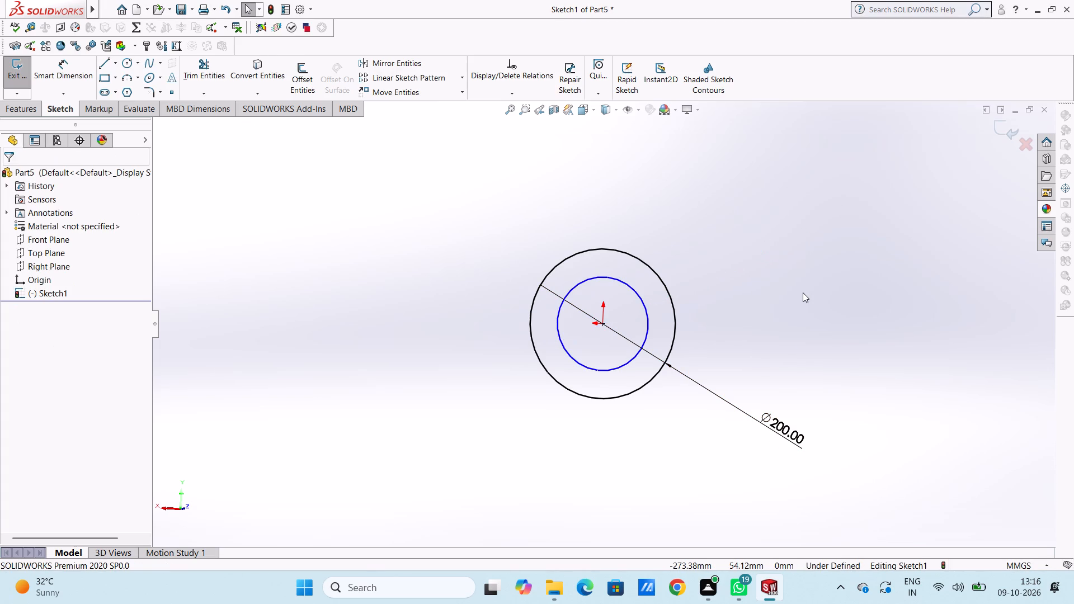
click(646, 308)
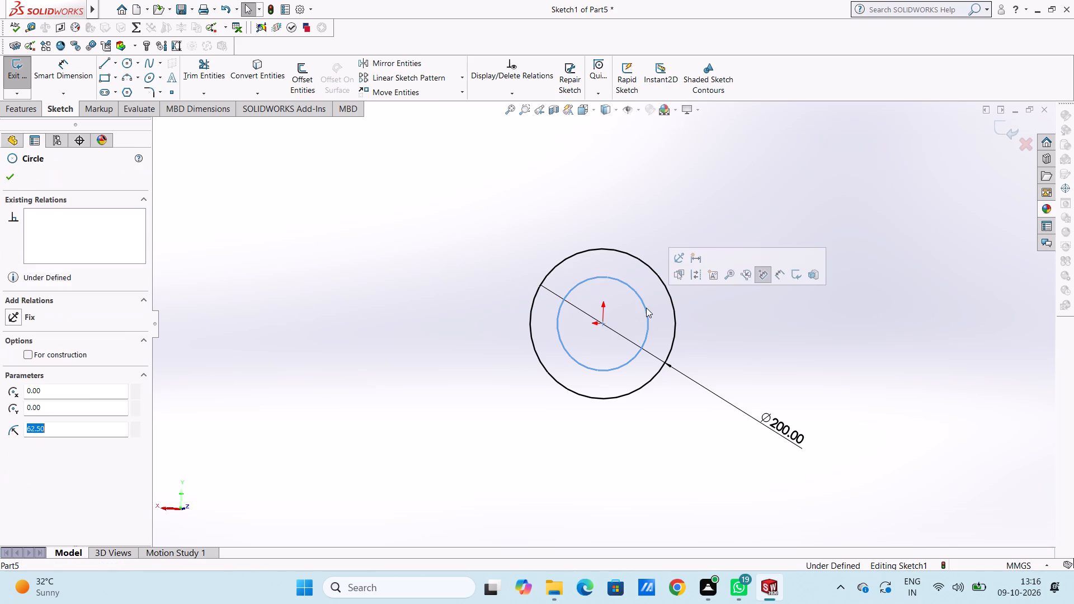
key(Delete)
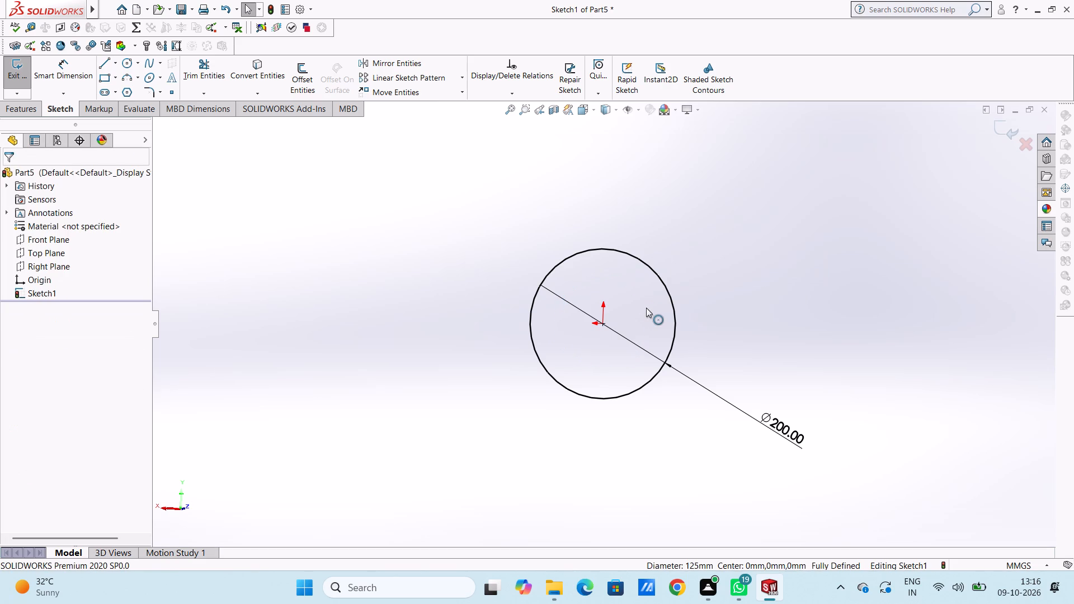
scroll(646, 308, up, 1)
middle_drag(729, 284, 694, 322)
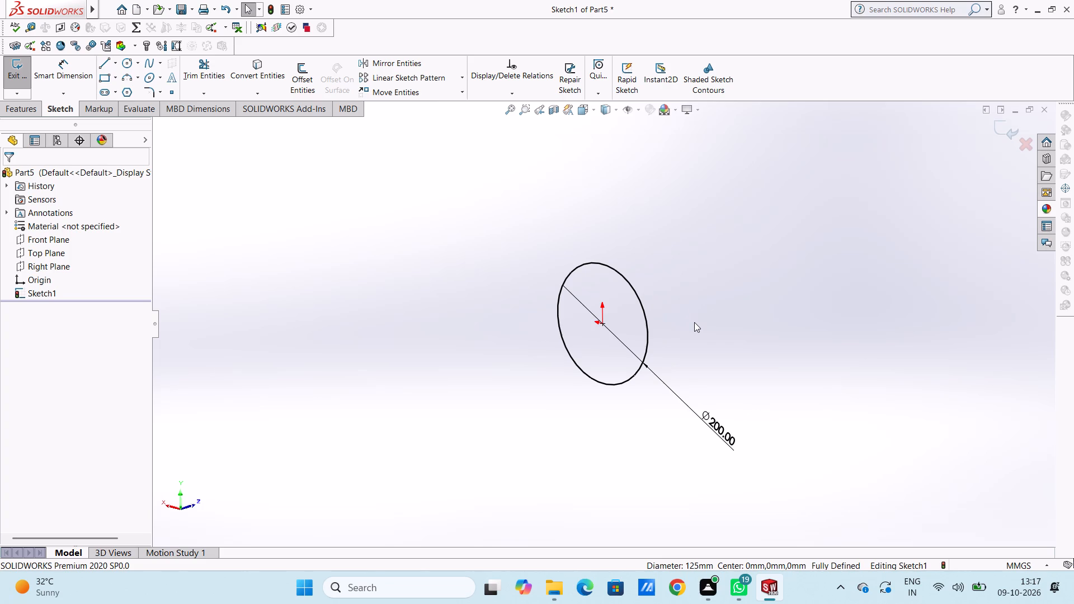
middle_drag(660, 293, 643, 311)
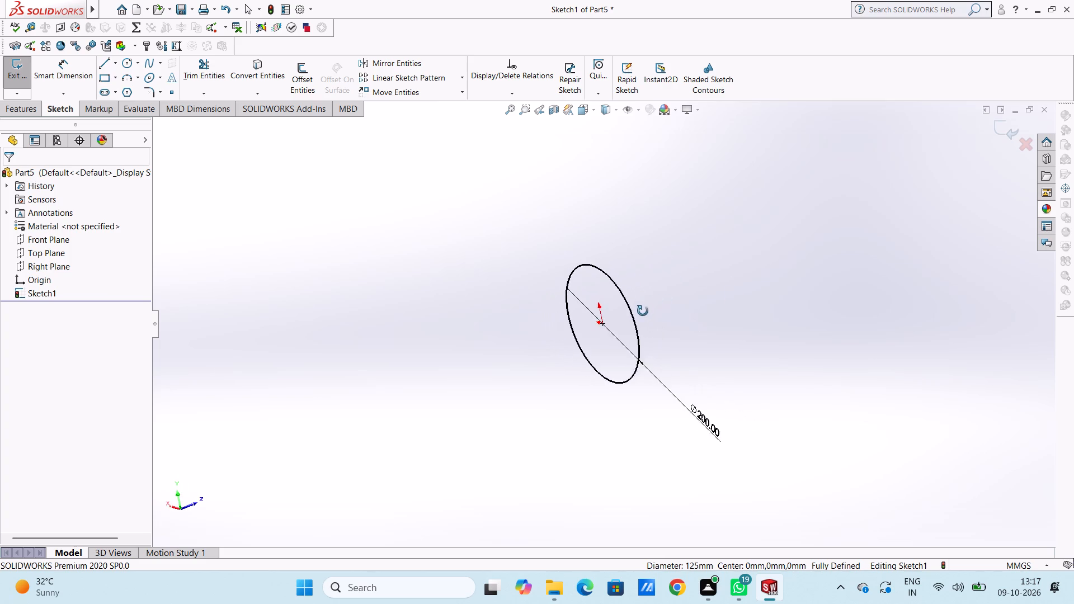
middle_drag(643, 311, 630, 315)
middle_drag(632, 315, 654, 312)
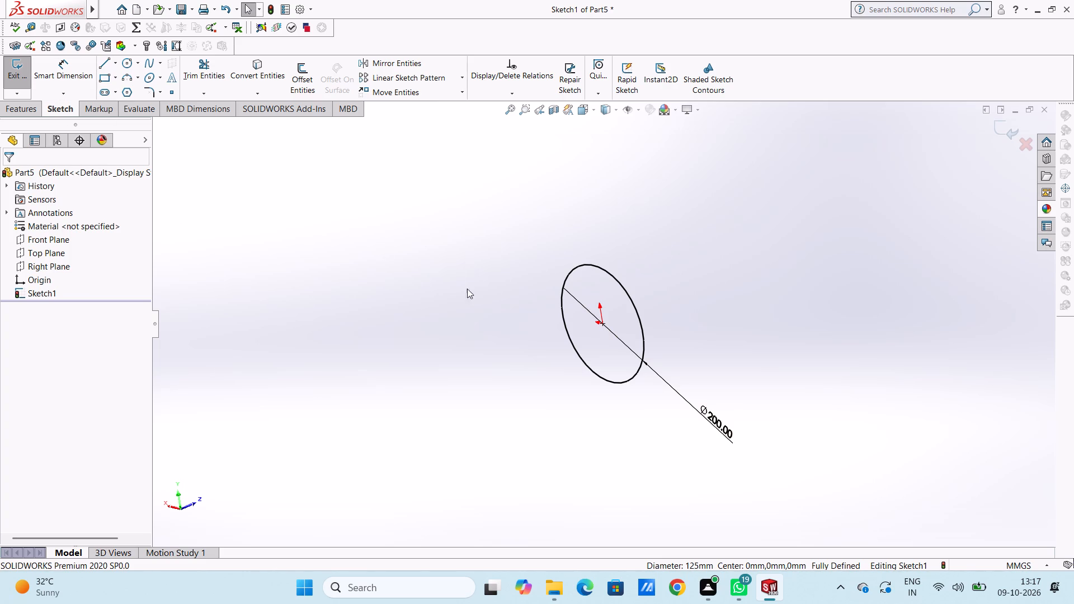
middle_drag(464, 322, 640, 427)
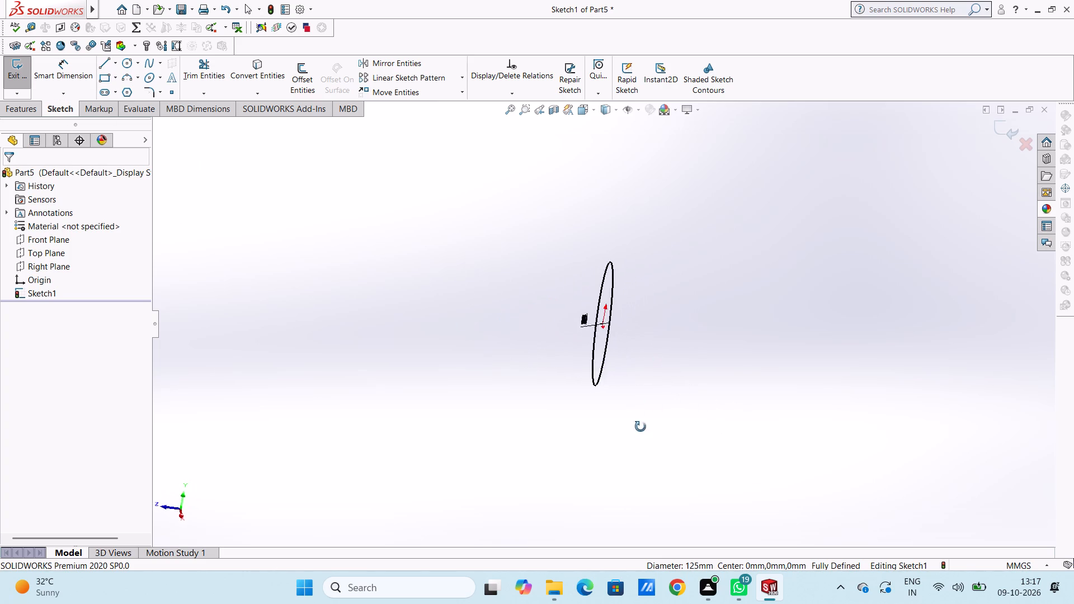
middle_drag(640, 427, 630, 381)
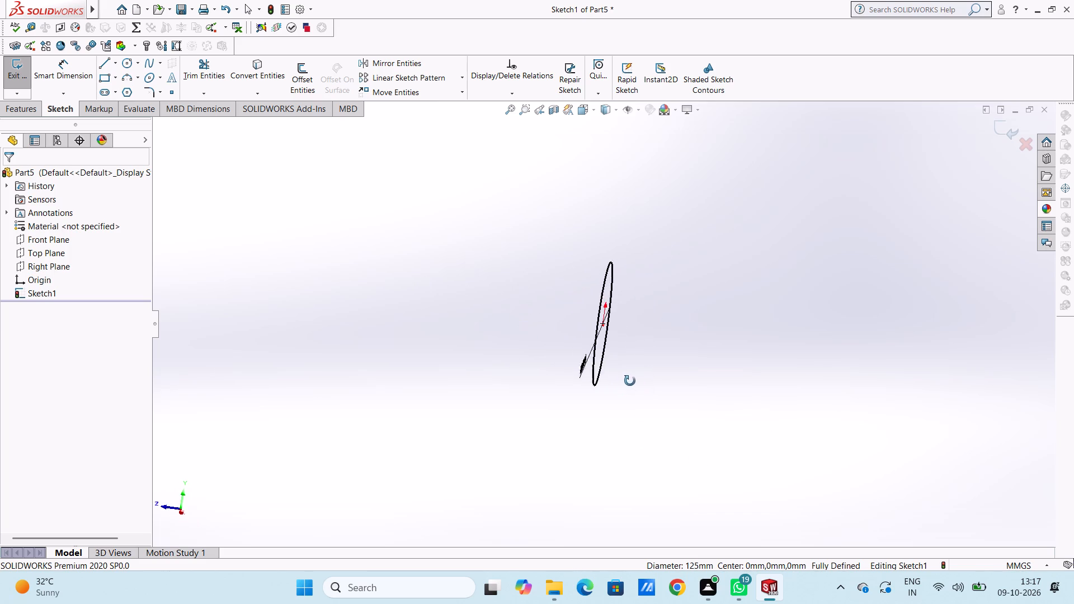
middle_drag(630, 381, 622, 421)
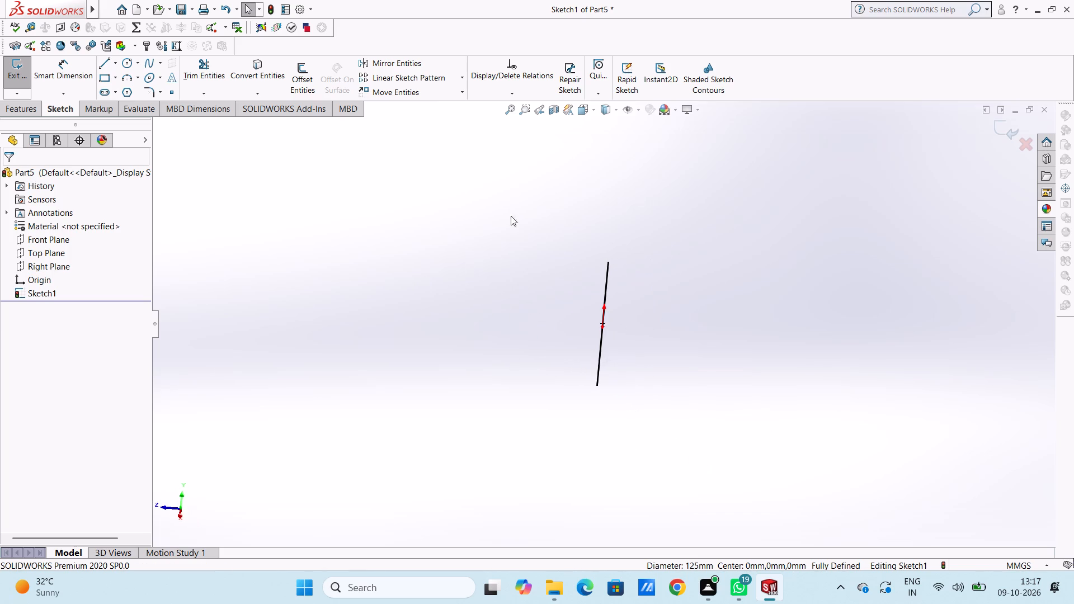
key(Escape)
Finish editing the base sketch and exit it.
key(ctrl+1)
scroll(410, 295, up, 2)
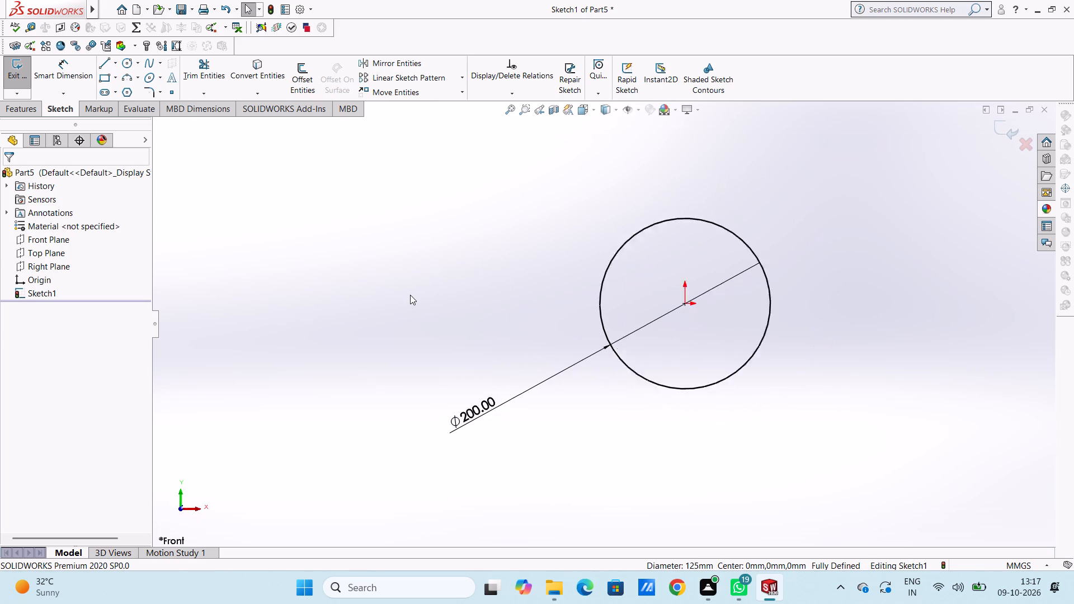
scroll(410, 295, up, 3)
click(994, 136)
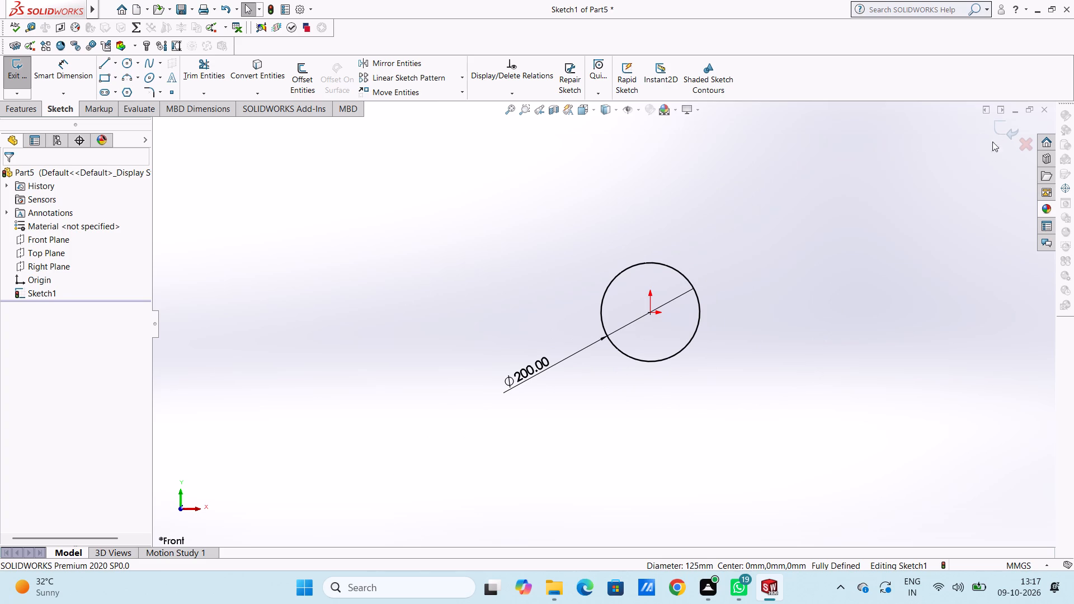
click(994, 128)
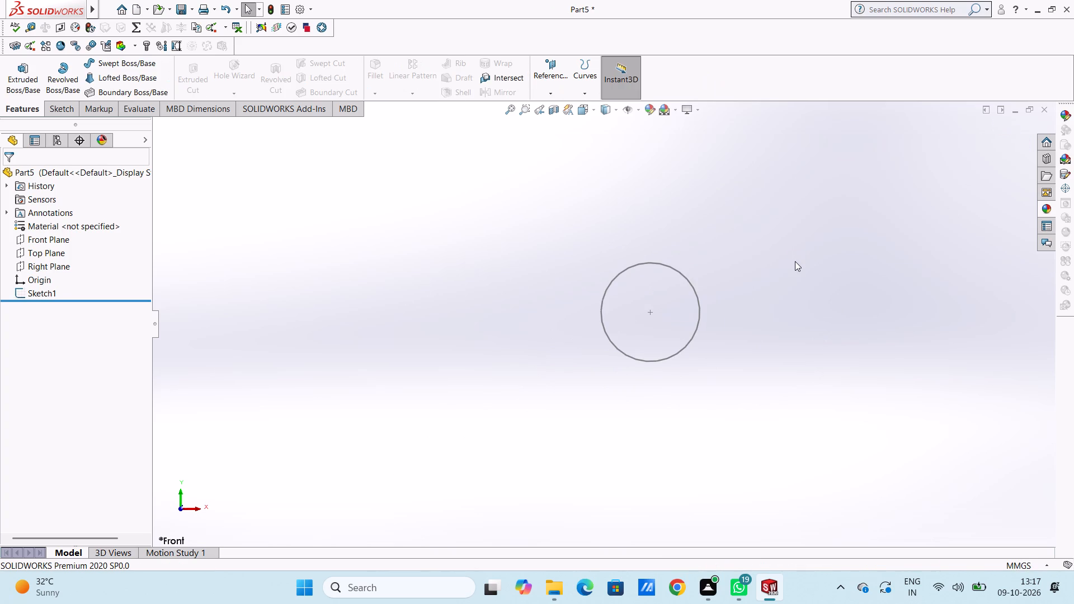
Create a reference plane offset 164 mm from the Front Plane.
key(ctrl+3)
scroll(795, 261, up, 6)
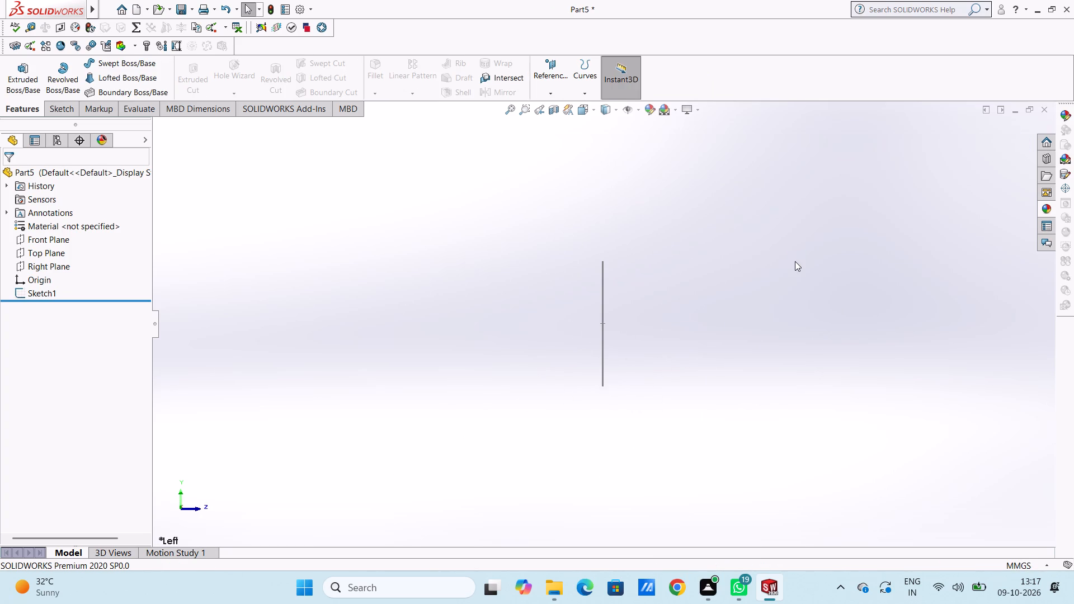
click(557, 71)
click(555, 106)
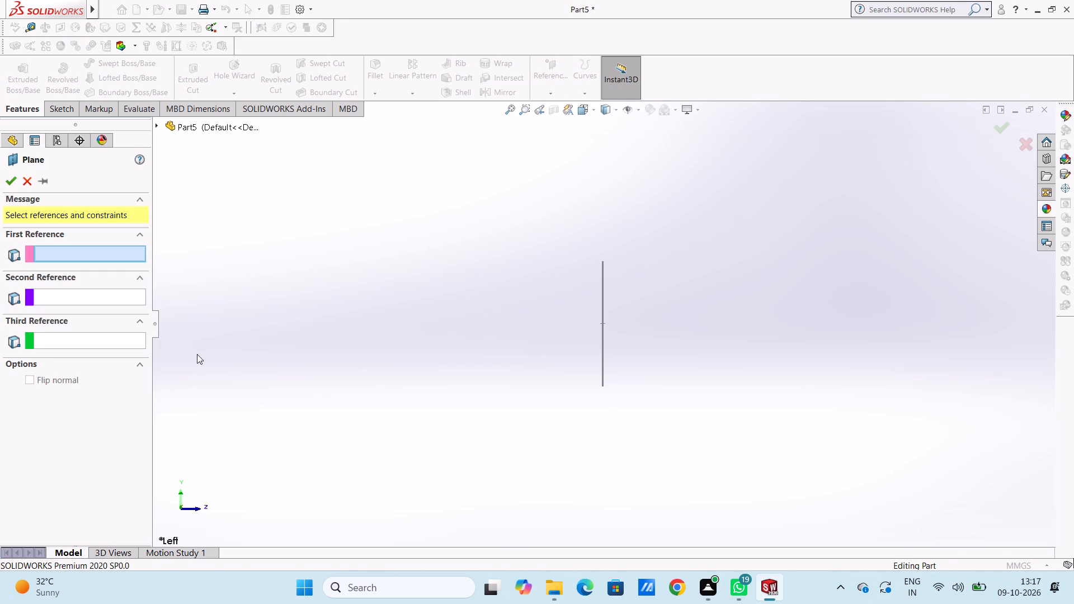
click(219, 124)
click(223, 196)
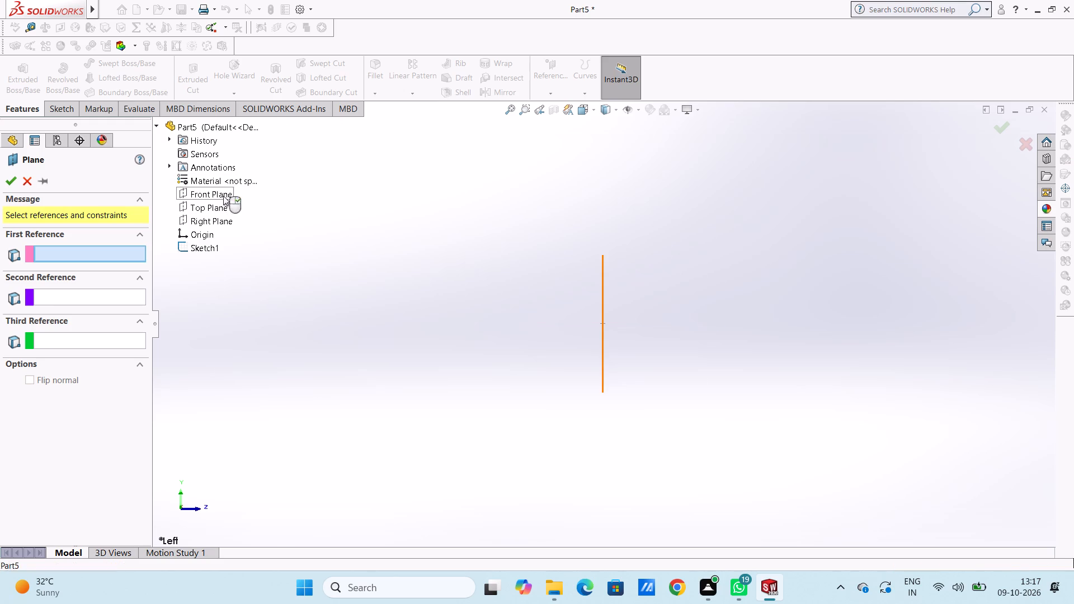
click(7, 181)
click(327, 343)
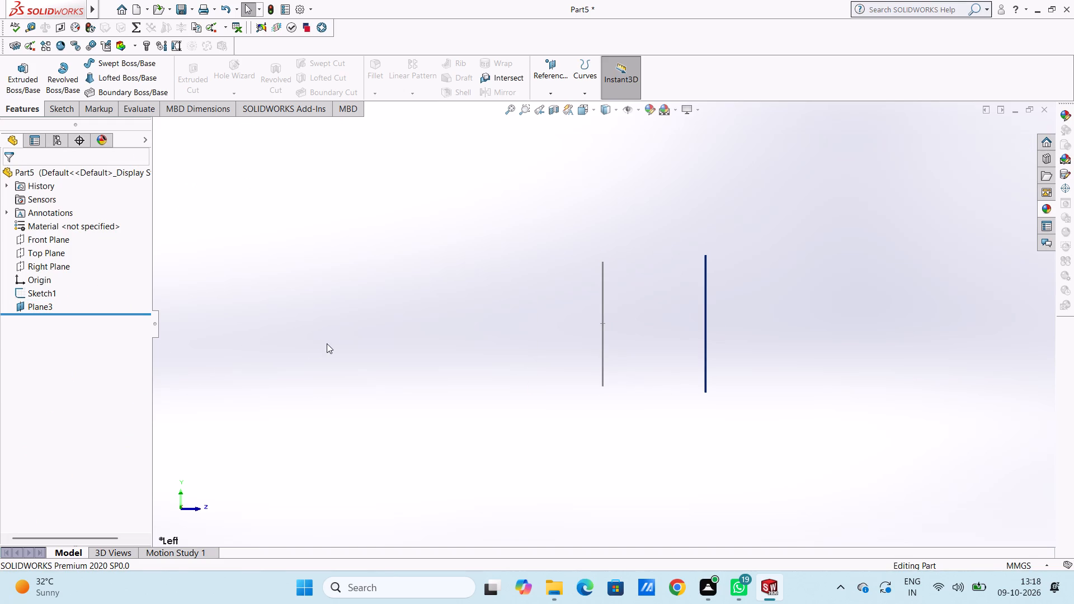
Start a sketch on the new offset plane and draw a circle of 50 mm radius centred on the origin.
key(ctrl+1)
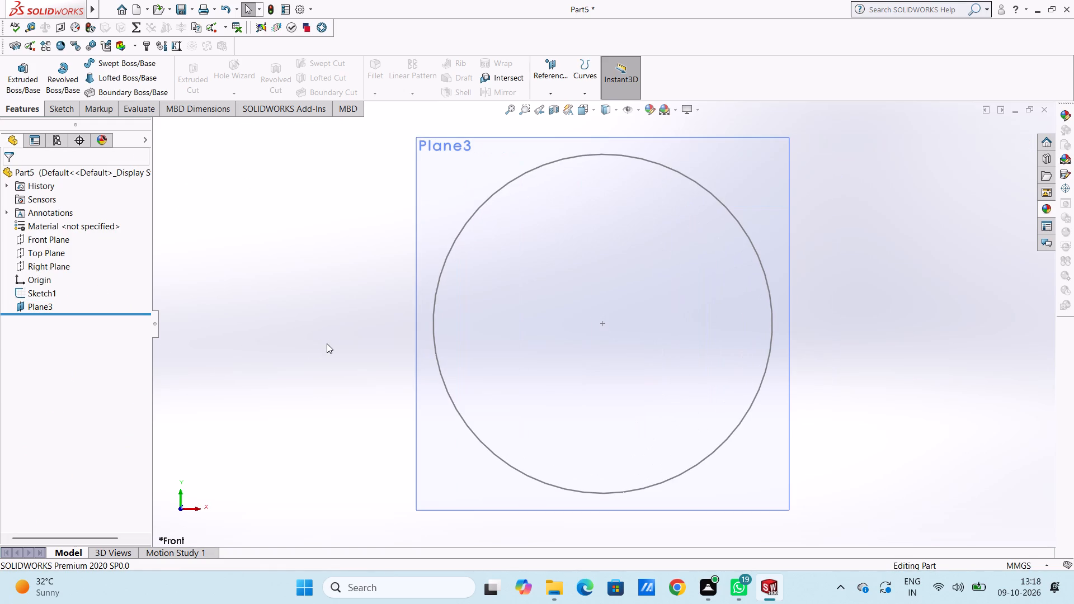
key(ctrl+2)
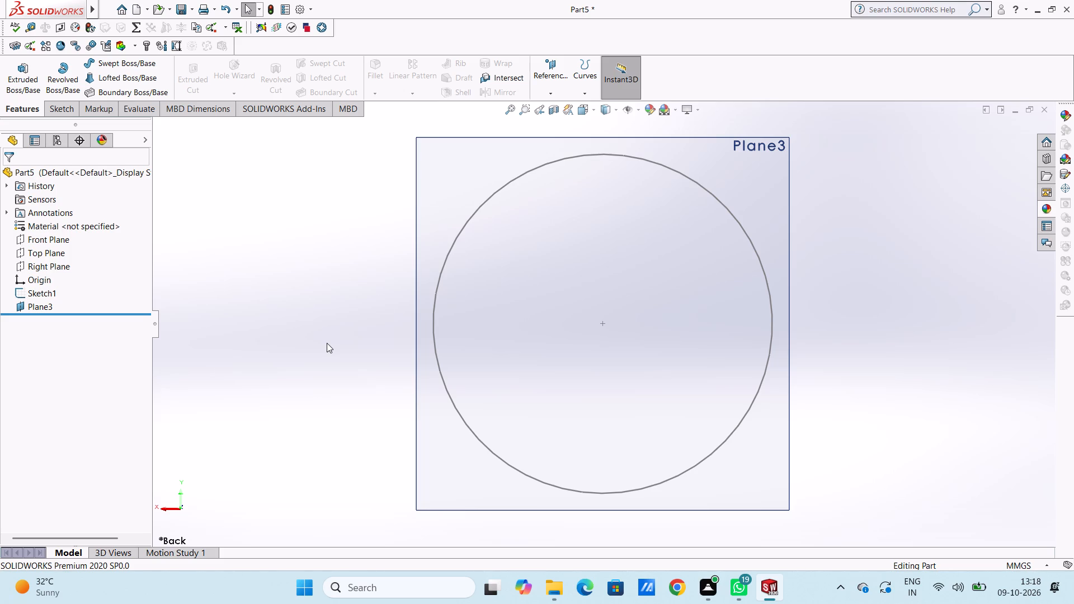
click(435, 190)
click(483, 163)
click(313, 258)
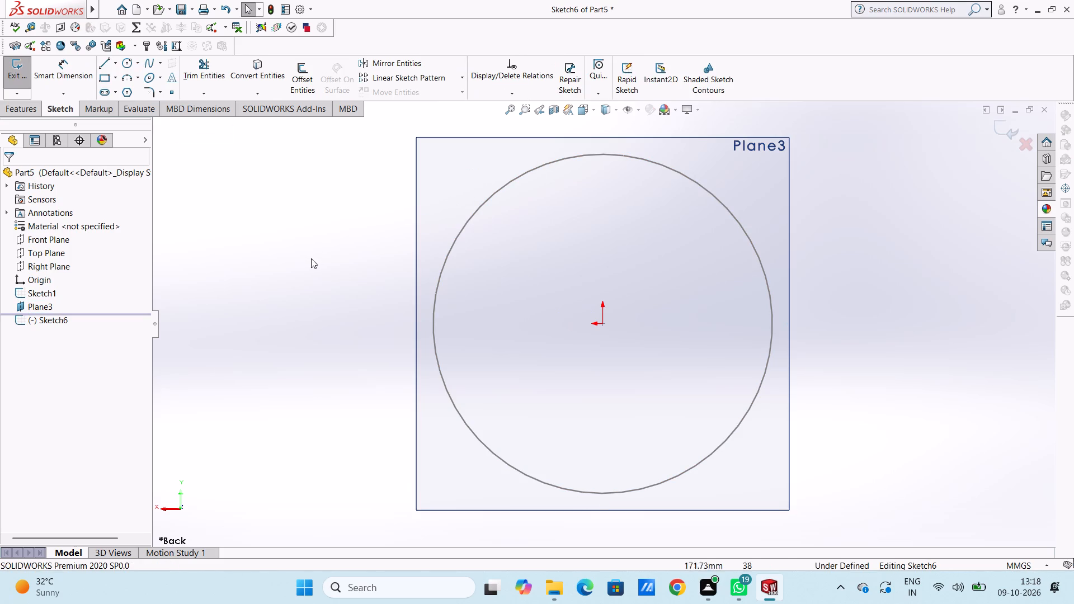
click(122, 64)
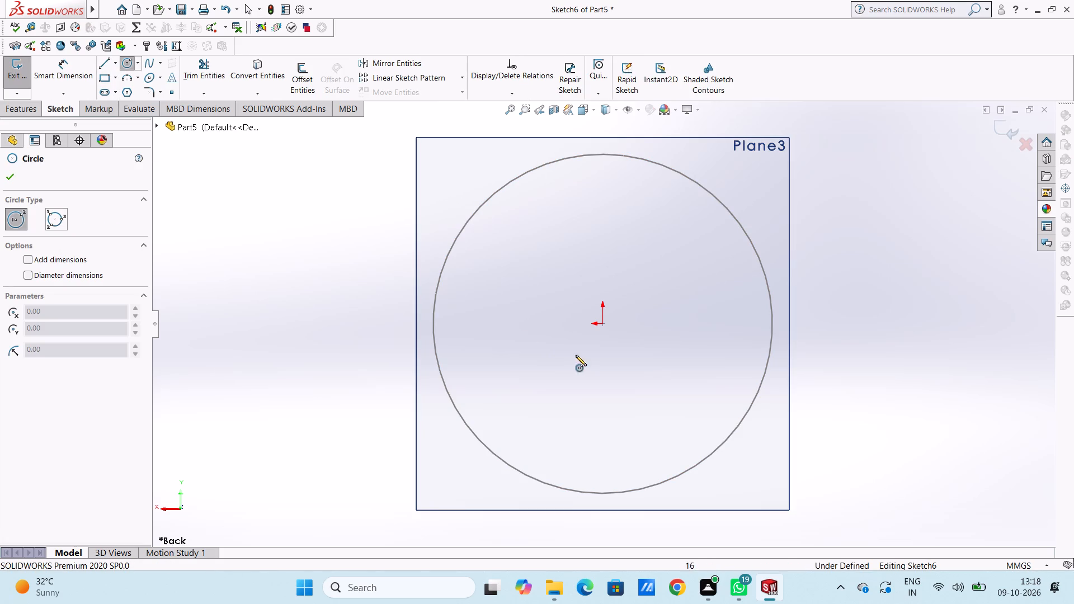
click(602, 324)
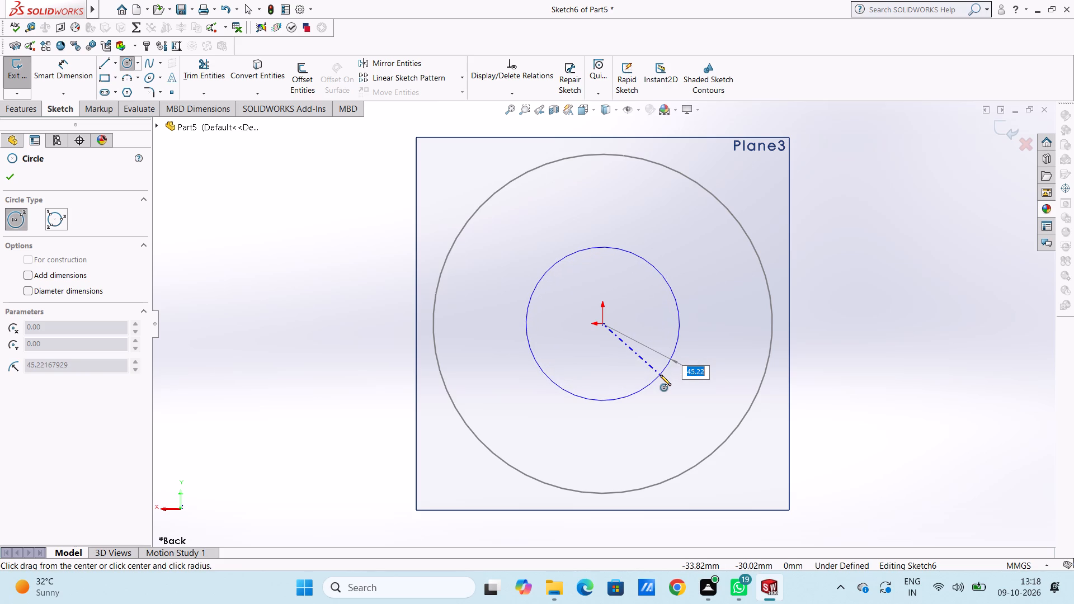
text(50)
key(Return)
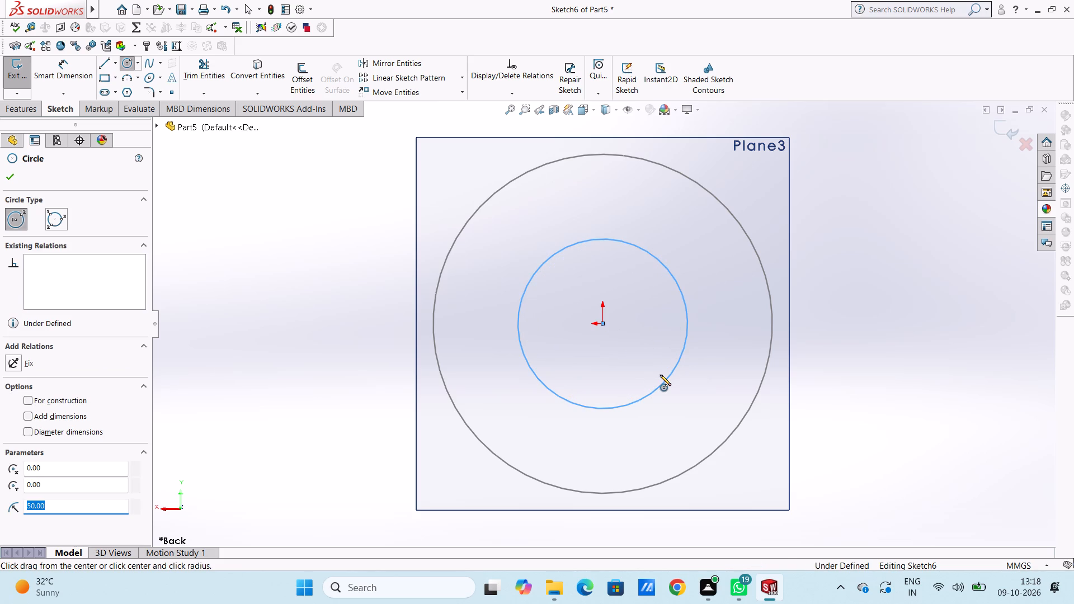
scroll(660, 375, up, 5)
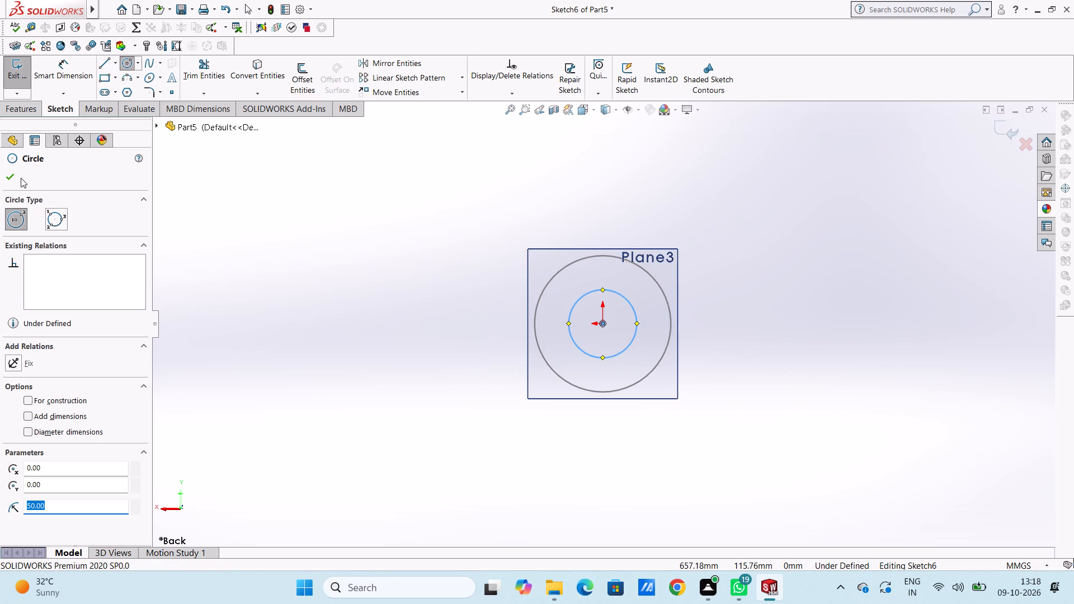
Dimension the circle on the offset plane with a 100 mm diameter and exit the sketch.
click(20, 178)
click(8, 177)
click(62, 74)
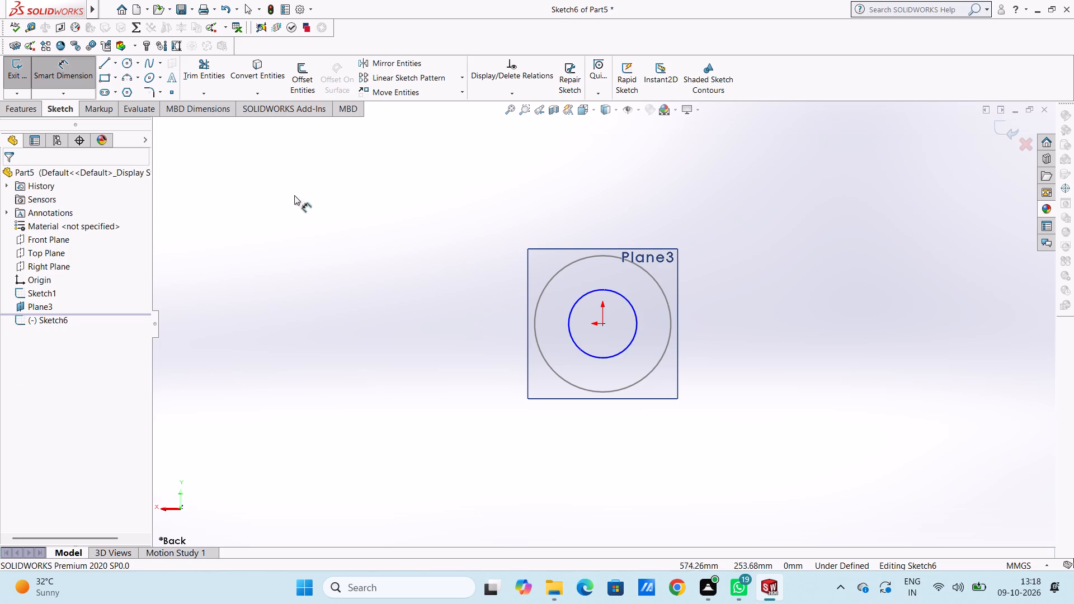
click(588, 354)
click(402, 433)
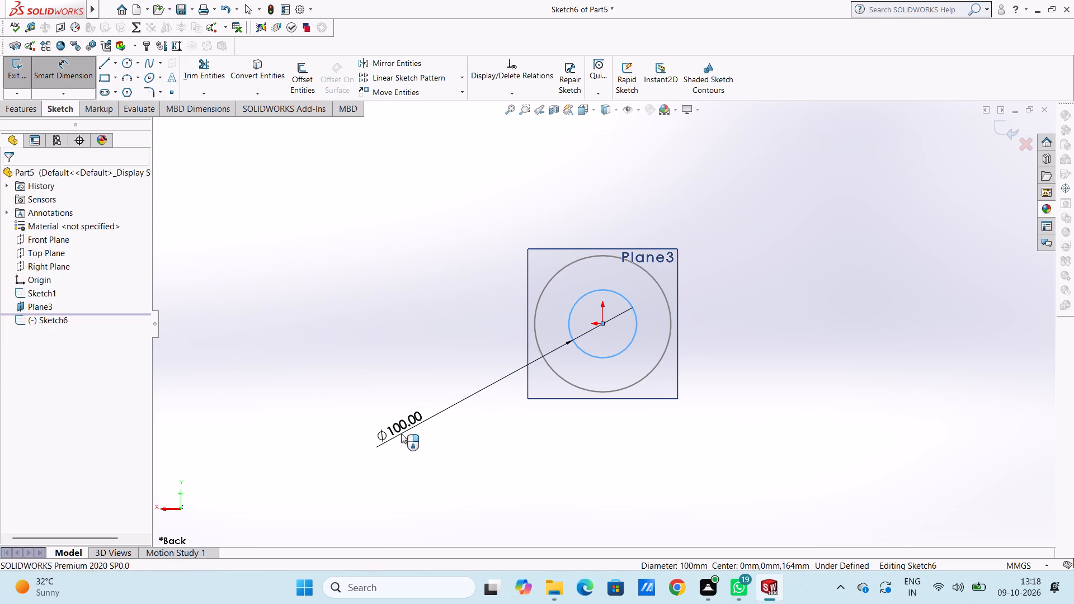
click(353, 418)
click(370, 347)
middle_drag(467, 271, 467, 271)
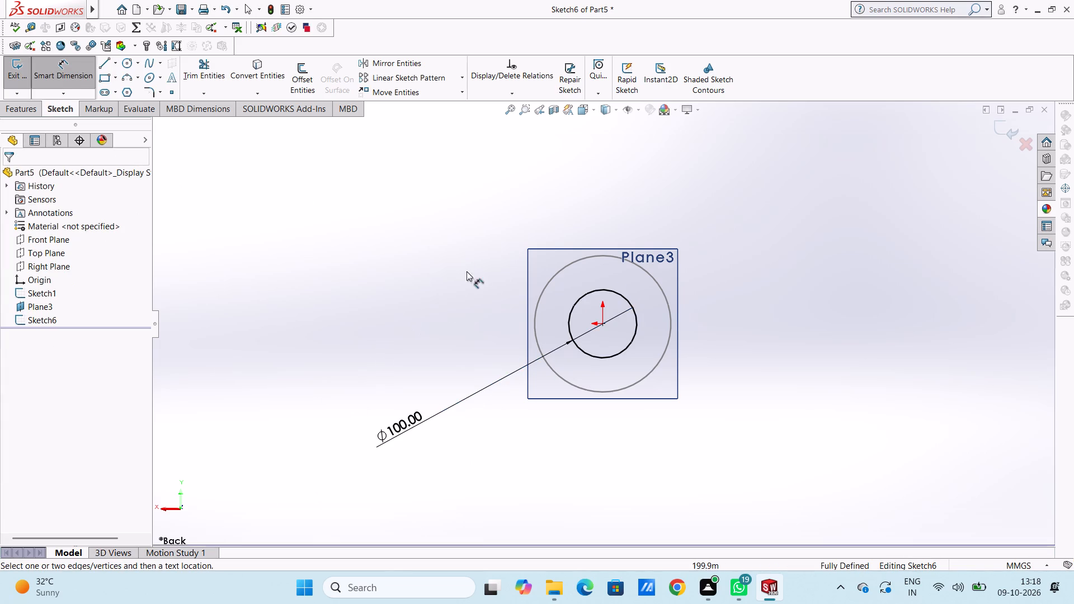
middle_drag(467, 271, 401, 352)
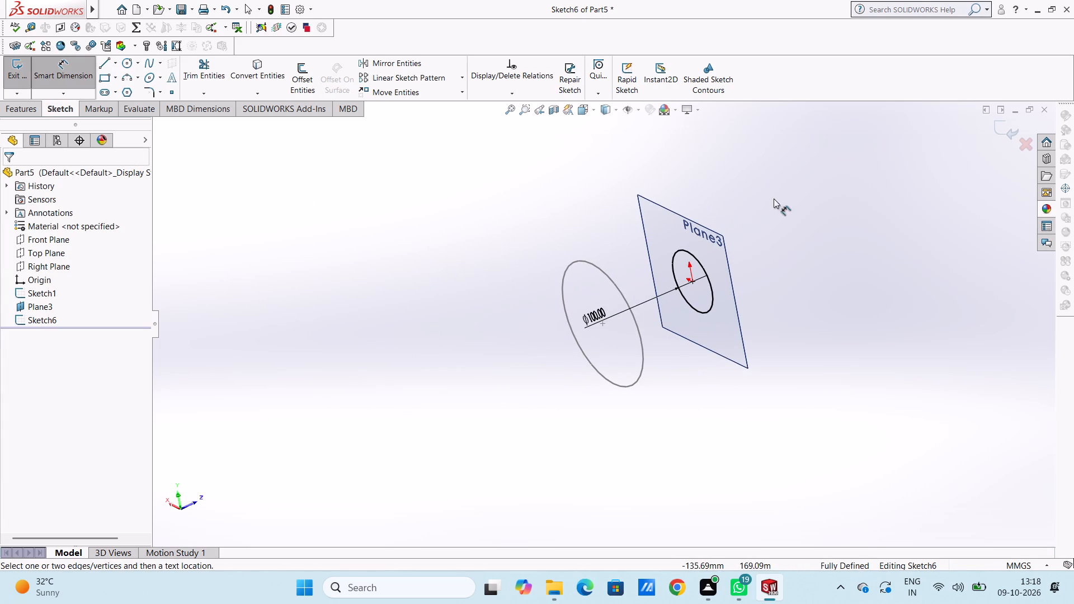
click(1001, 126)
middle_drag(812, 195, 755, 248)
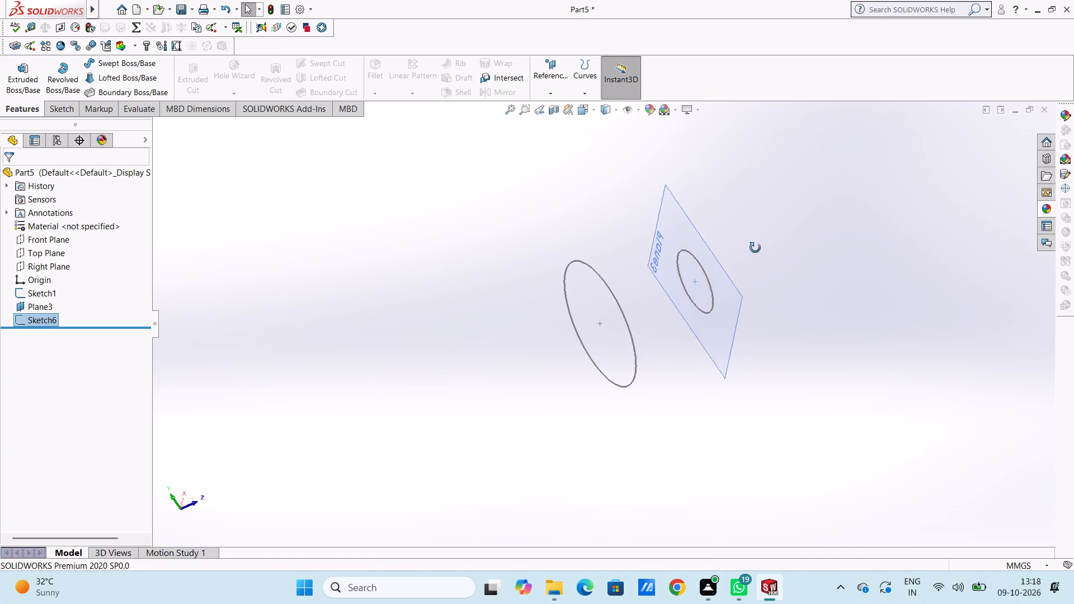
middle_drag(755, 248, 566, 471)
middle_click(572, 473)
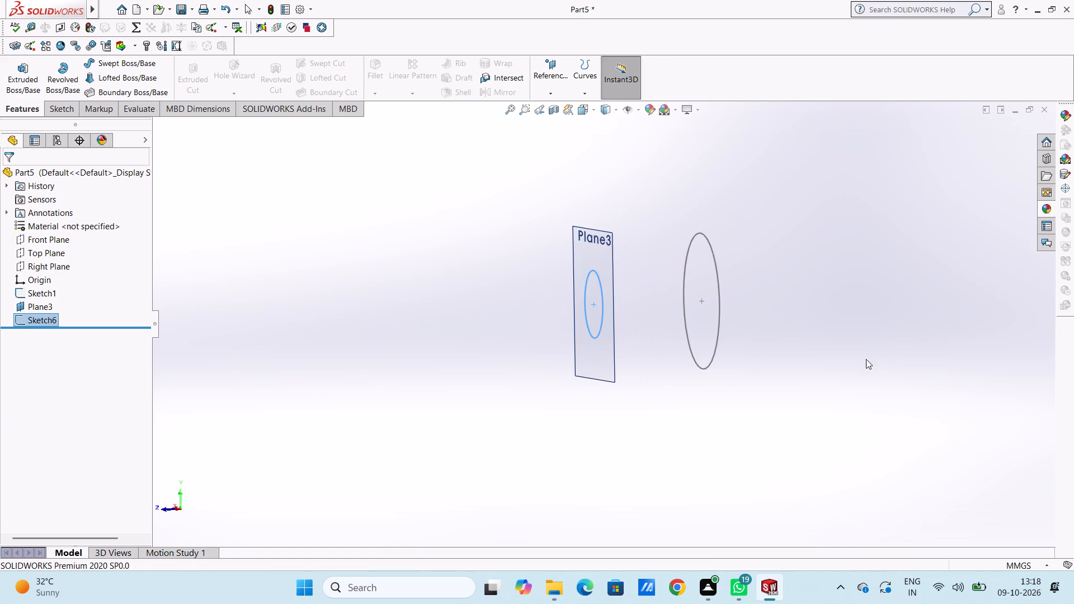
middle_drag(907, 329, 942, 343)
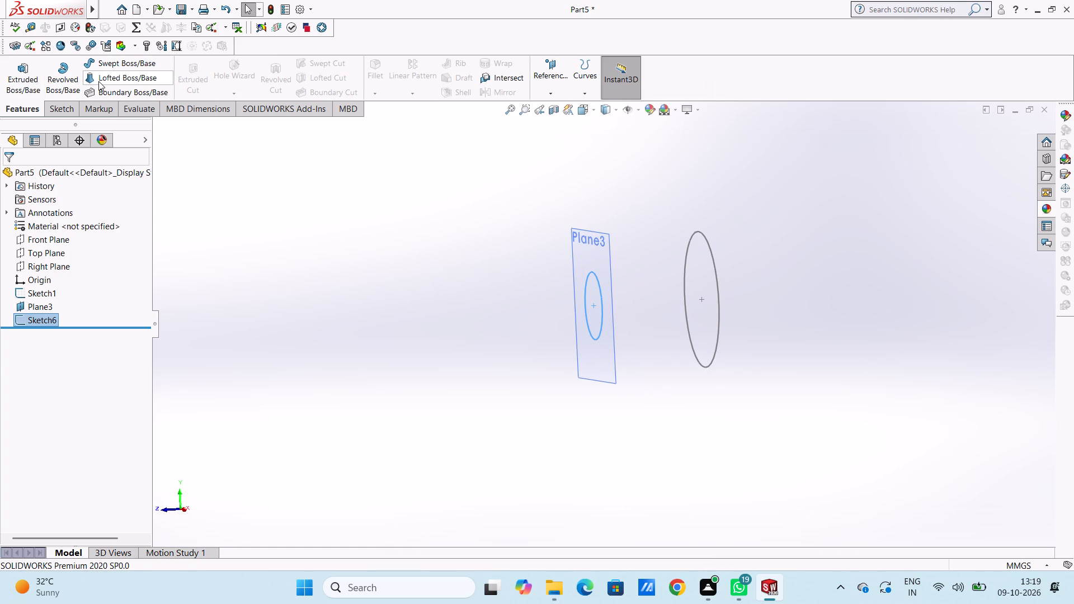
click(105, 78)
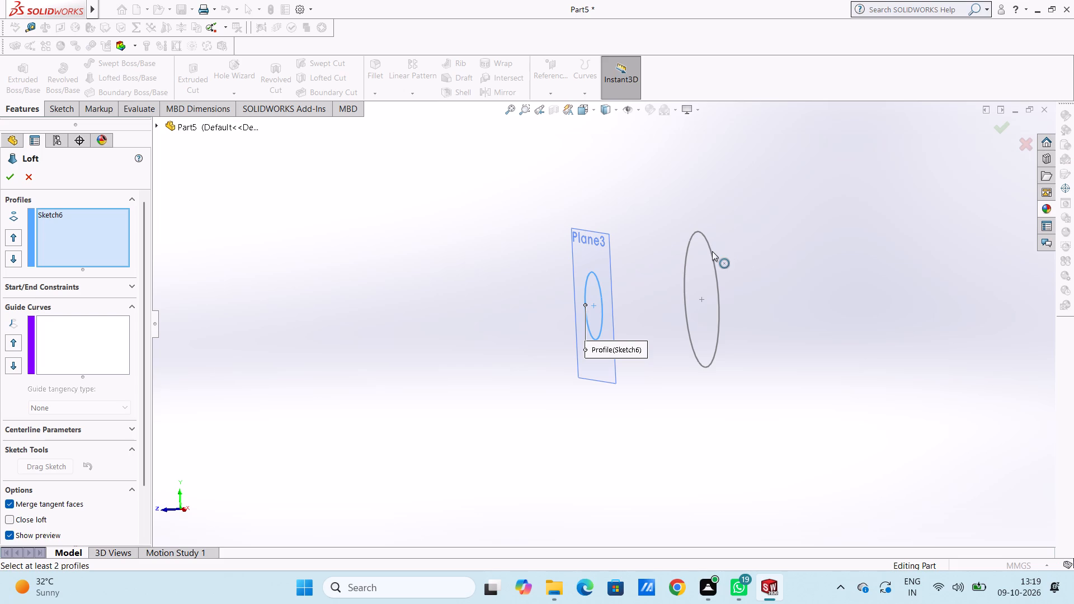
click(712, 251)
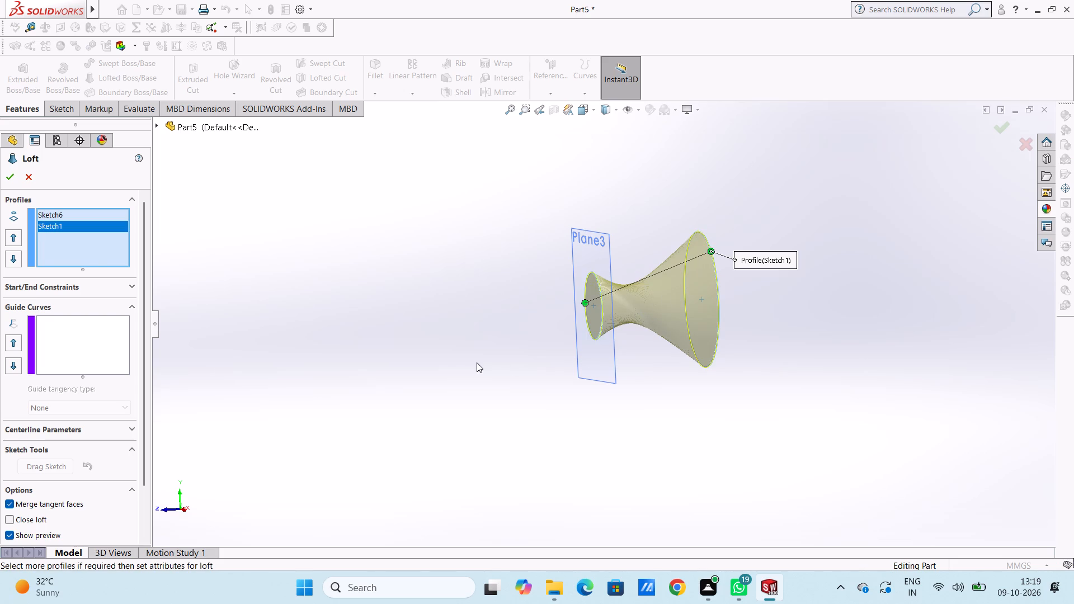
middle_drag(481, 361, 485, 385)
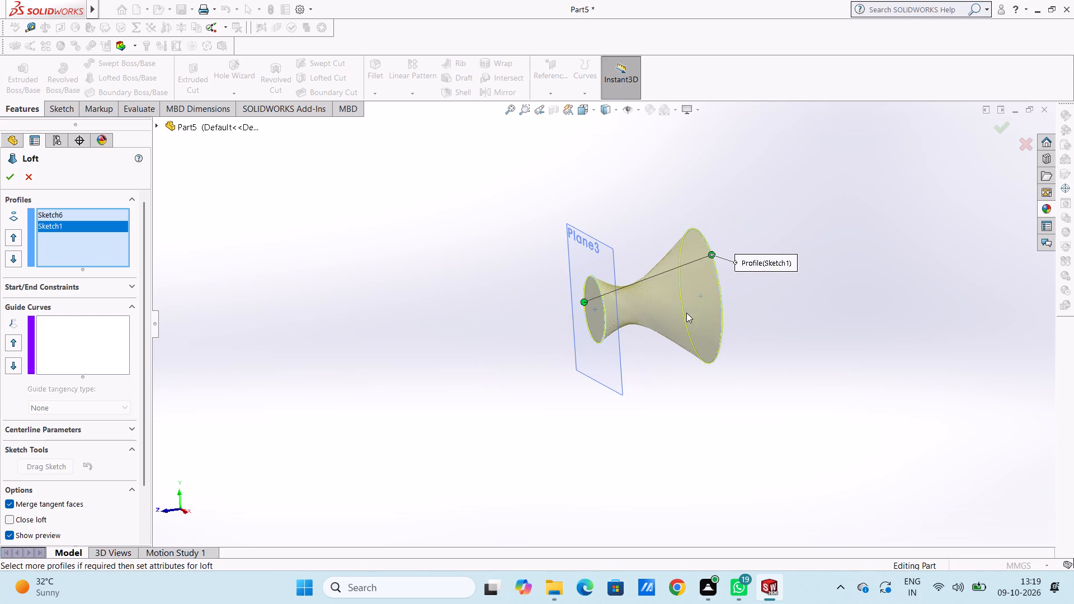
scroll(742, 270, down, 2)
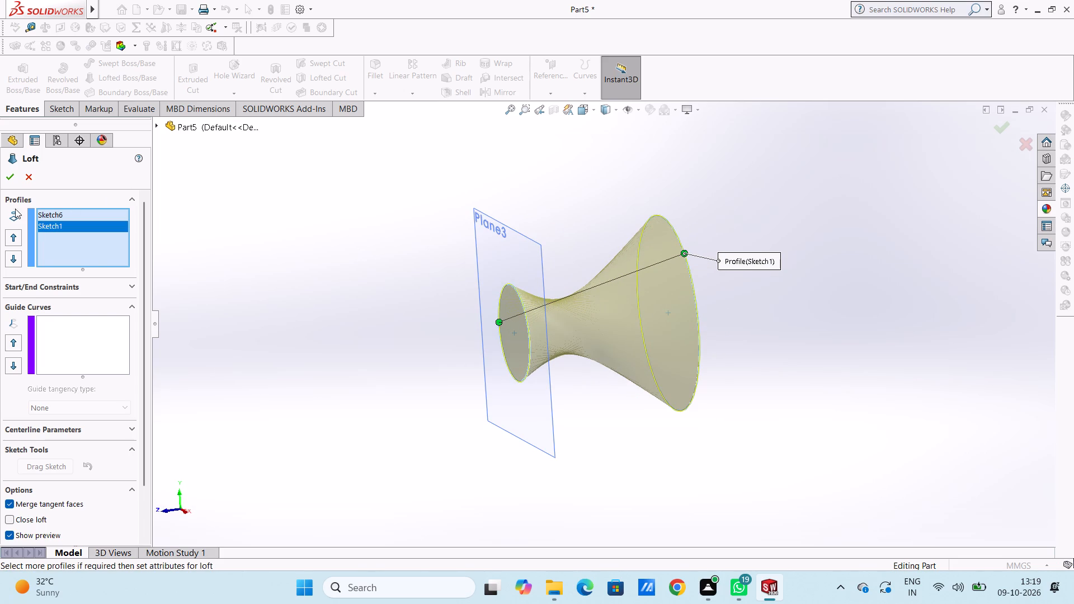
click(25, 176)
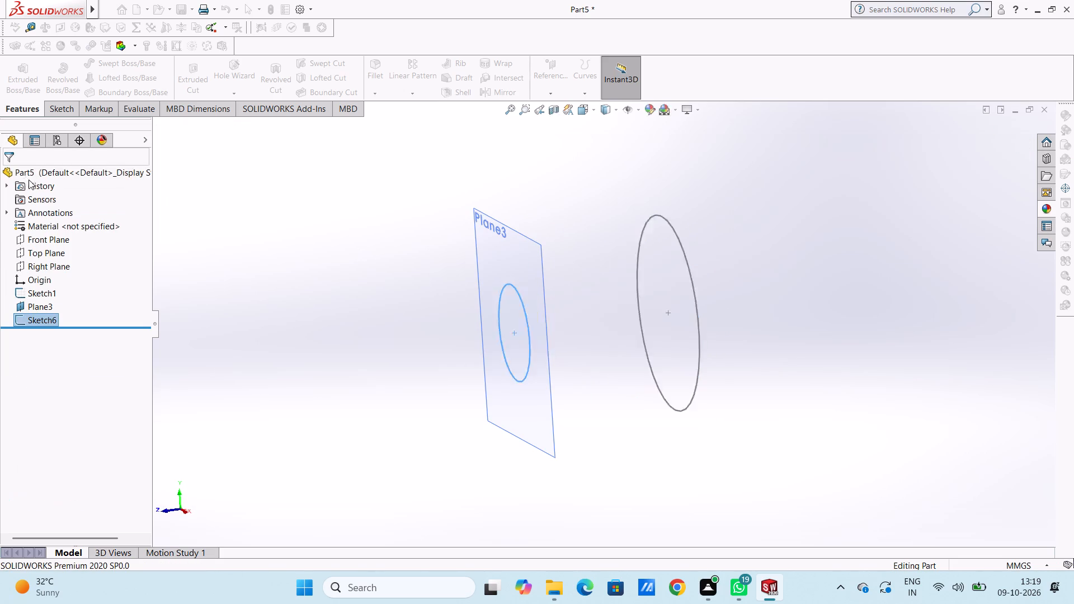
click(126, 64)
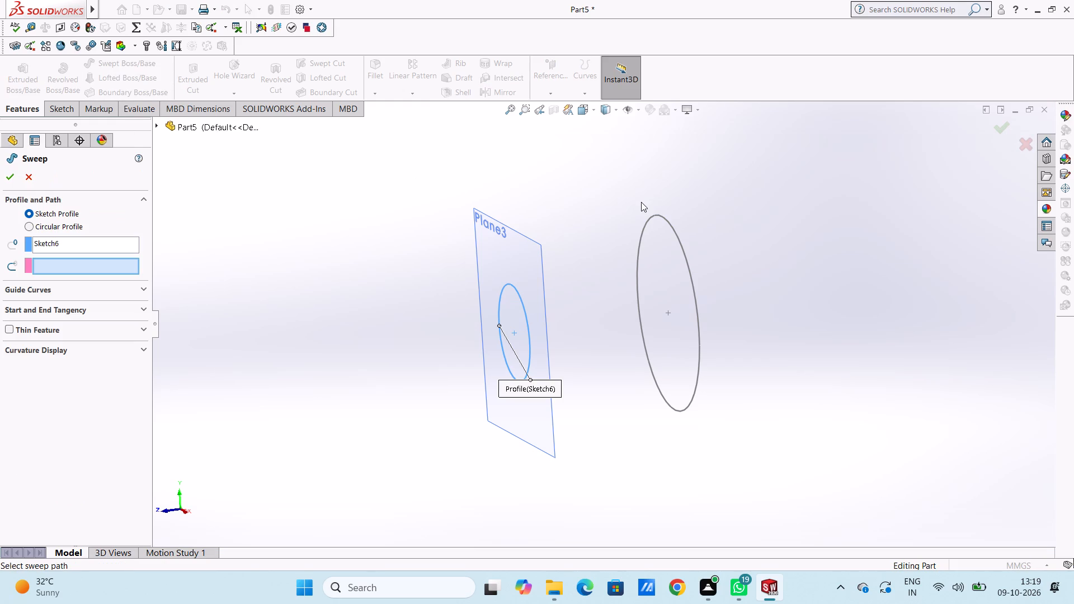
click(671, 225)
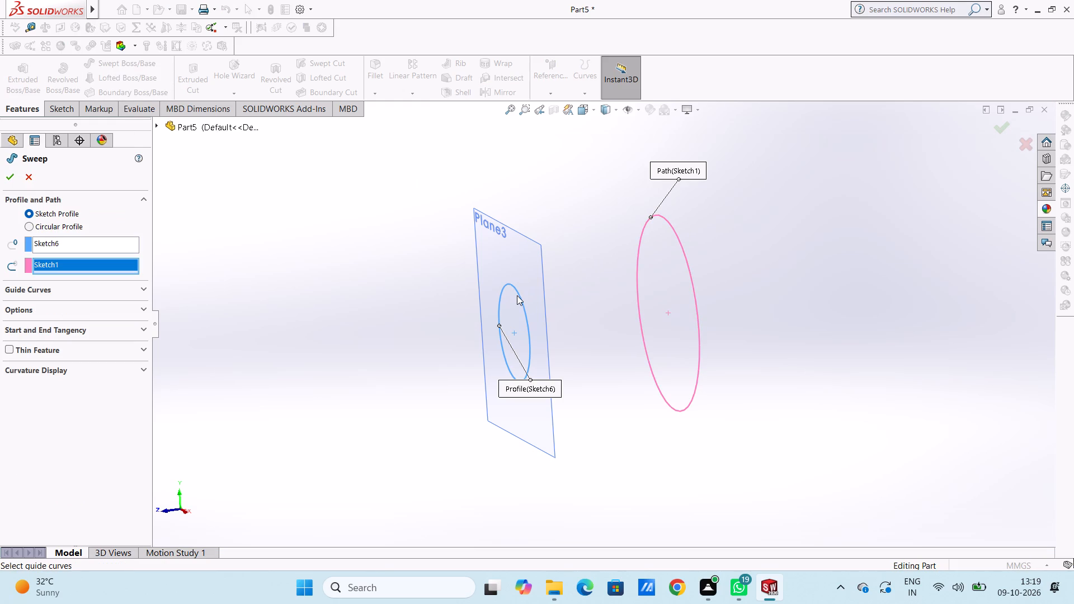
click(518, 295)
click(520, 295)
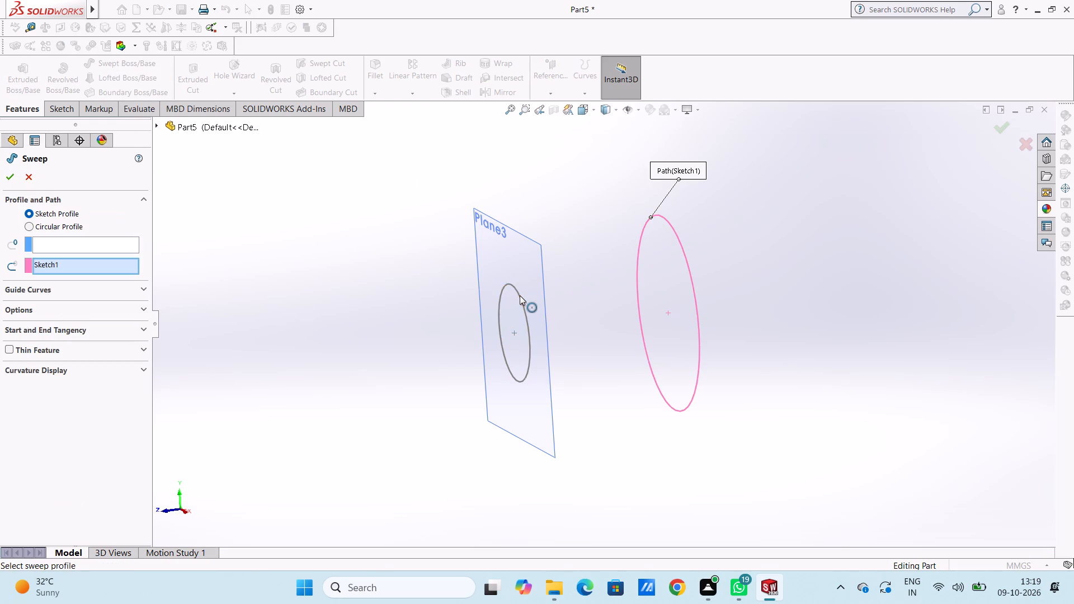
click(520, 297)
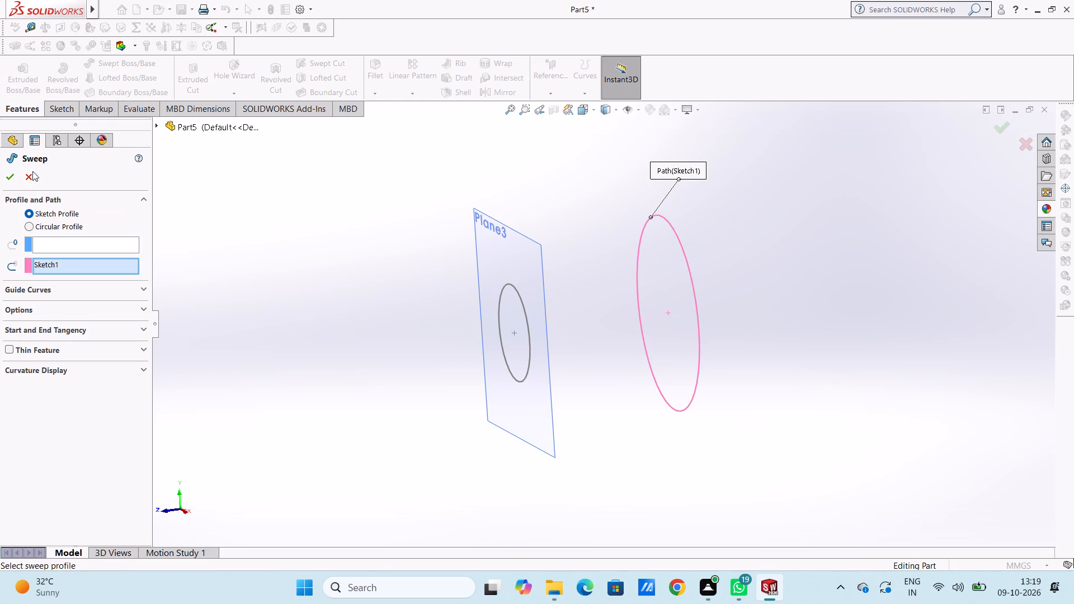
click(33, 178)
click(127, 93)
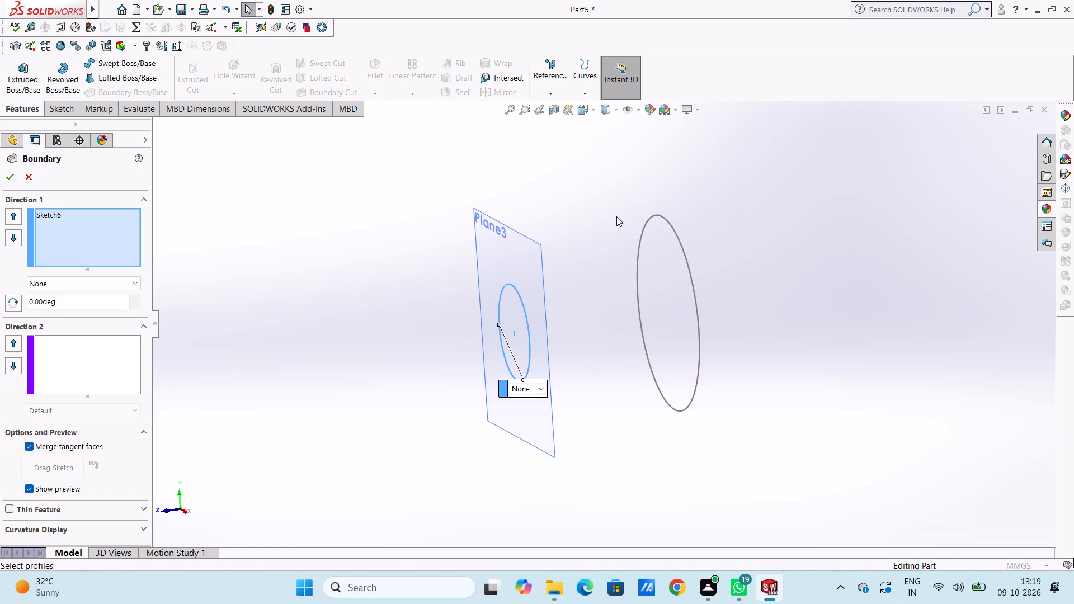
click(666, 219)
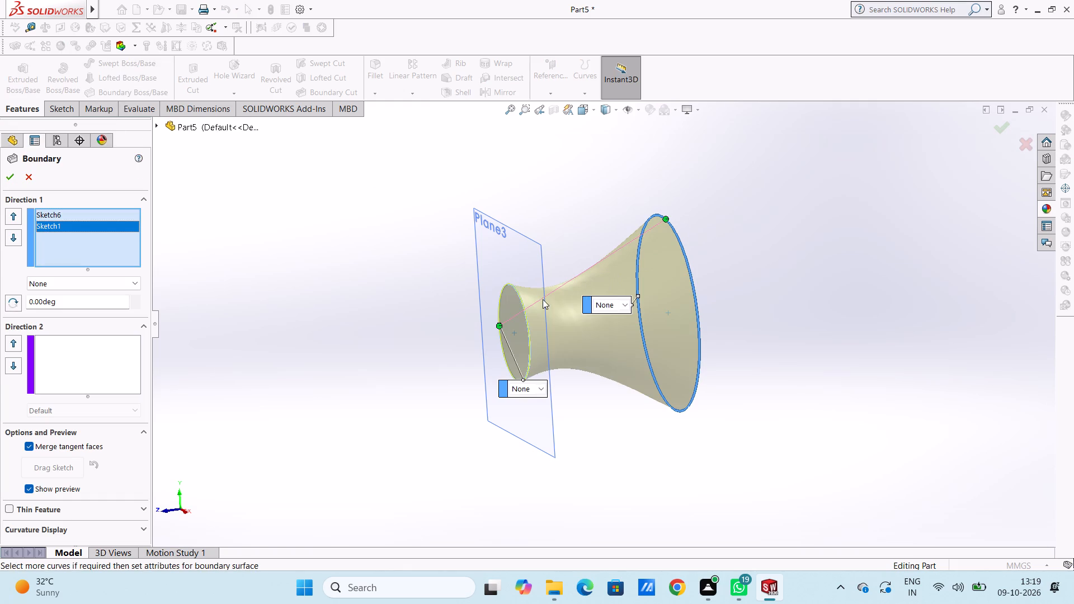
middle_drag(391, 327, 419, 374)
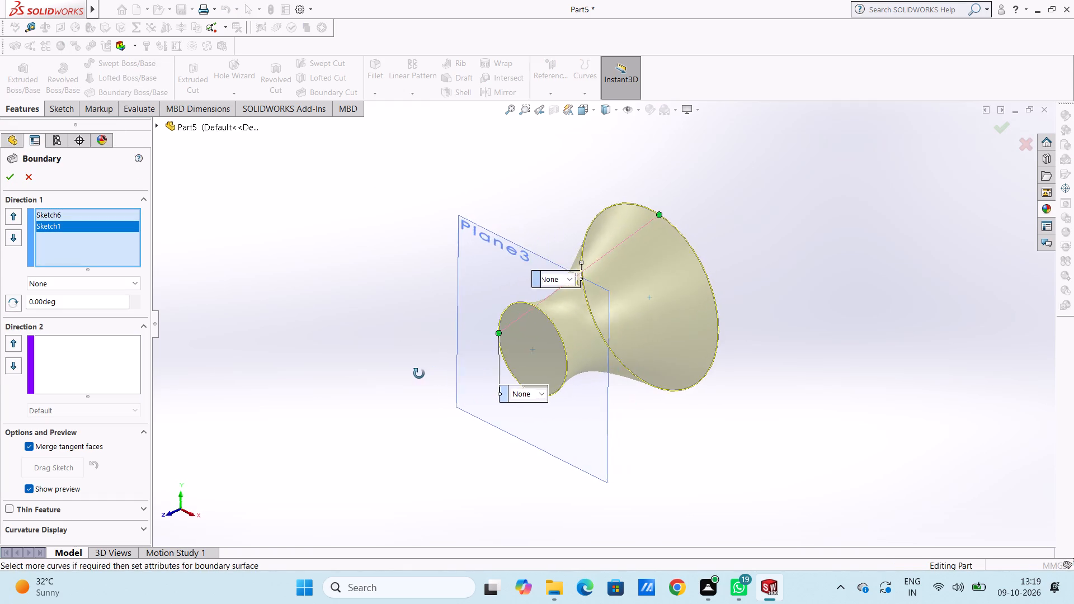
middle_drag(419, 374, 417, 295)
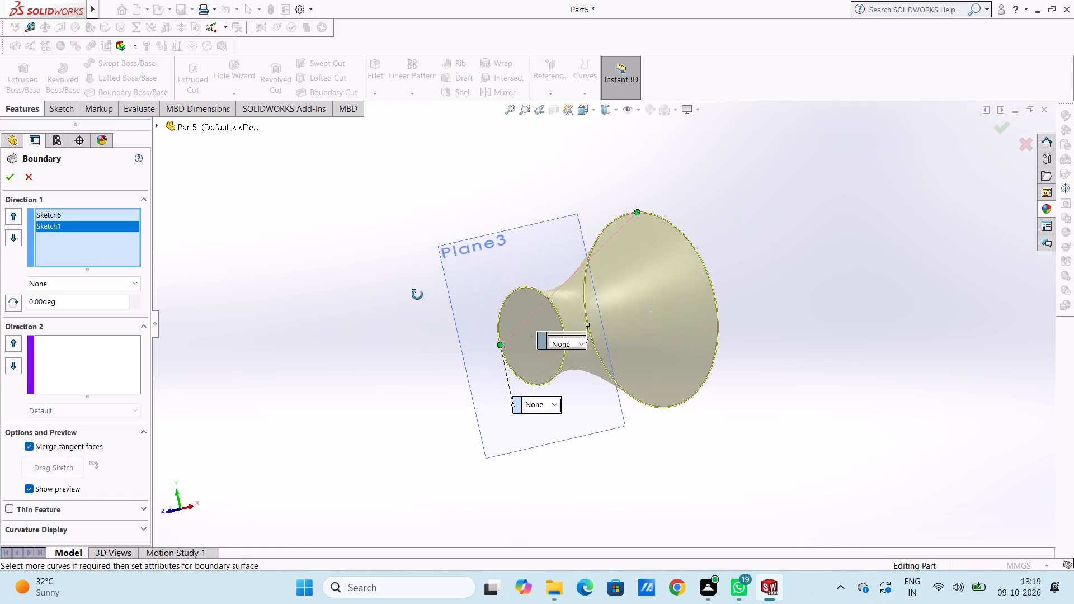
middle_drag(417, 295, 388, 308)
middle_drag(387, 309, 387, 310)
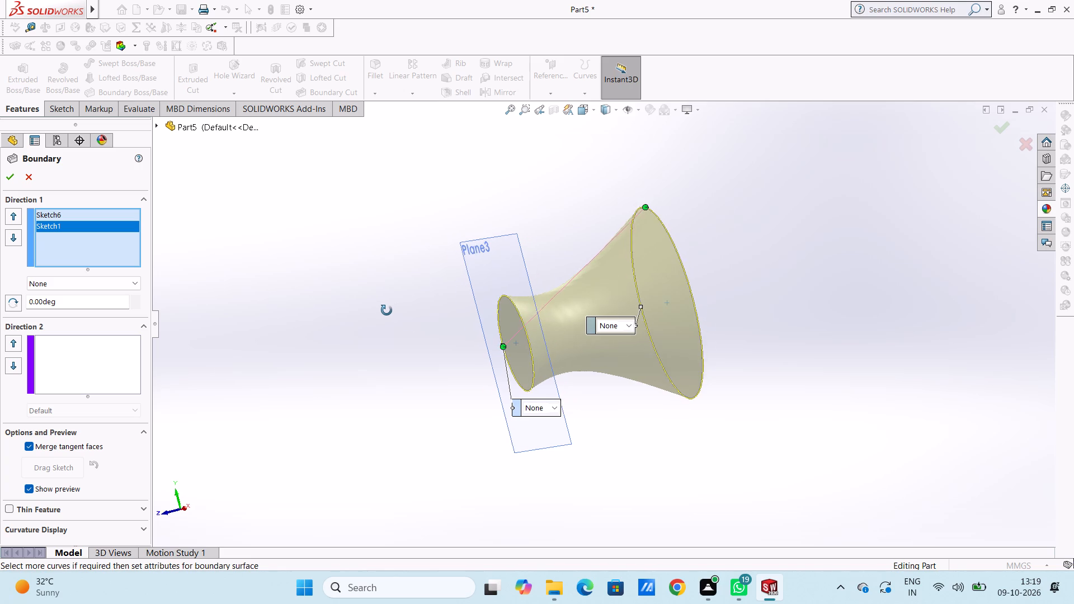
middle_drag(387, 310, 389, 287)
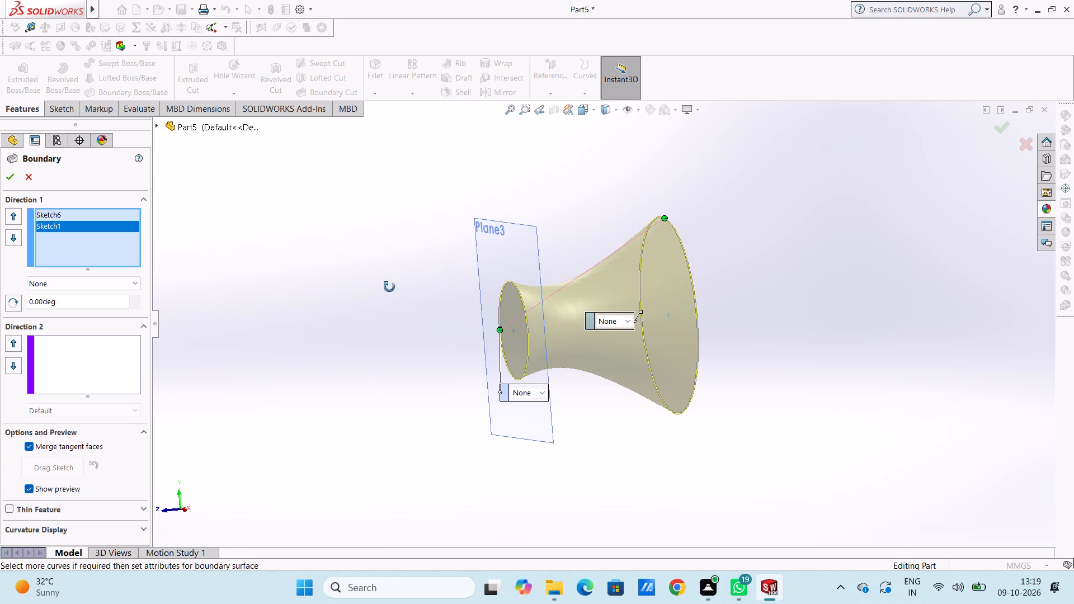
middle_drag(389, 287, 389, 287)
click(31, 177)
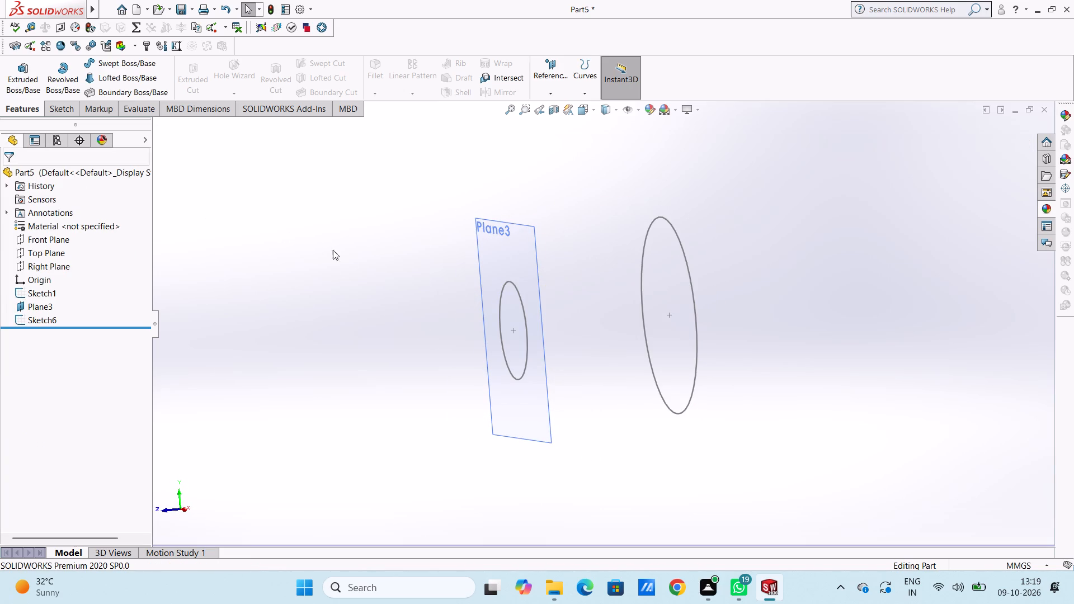
Start a loft using the 100 mm circle on the offset plane and the 200 mm base circle as profiles.
middle_drag(370, 278, 394, 294)
scroll(395, 293, down, 1)
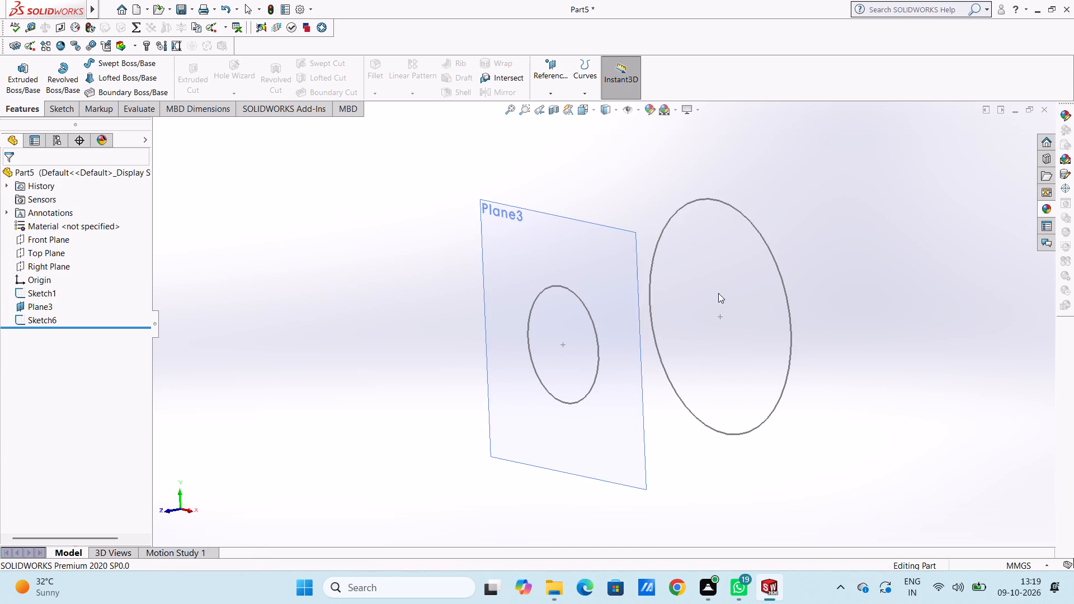
scroll(777, 273, down, 1)
scroll(824, 273, up, 2)
middle_drag(823, 273, 802, 266)
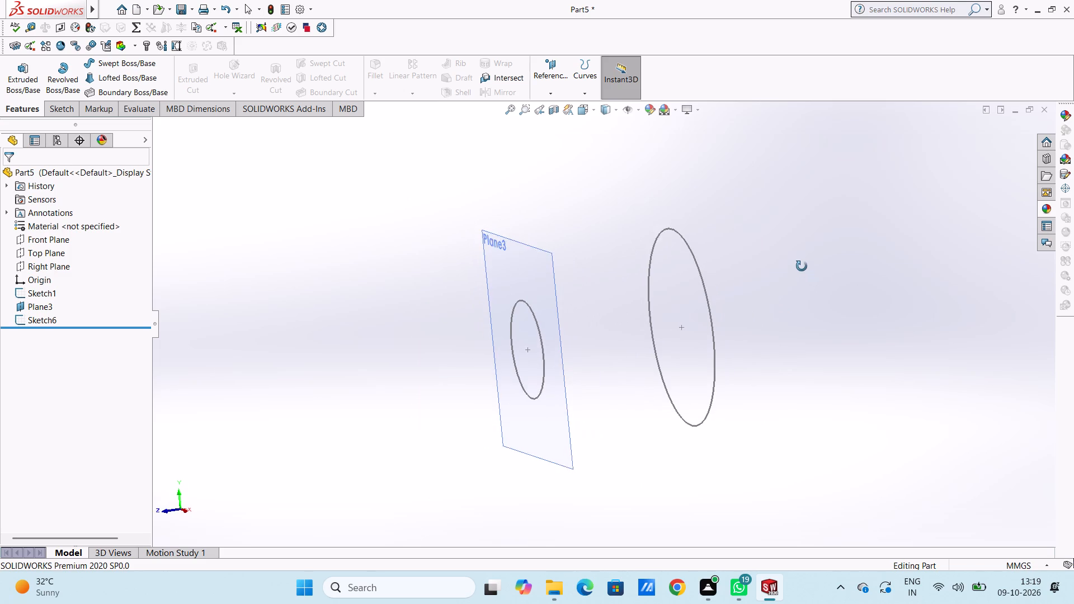
middle_drag(802, 266, 802, 302)
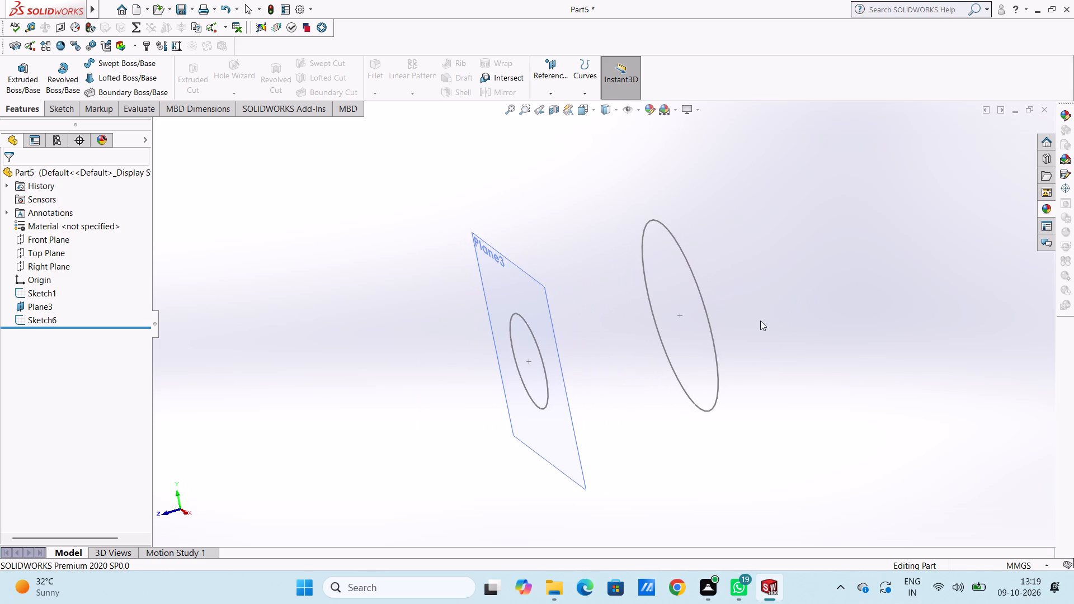
scroll(756, 320, down, 2)
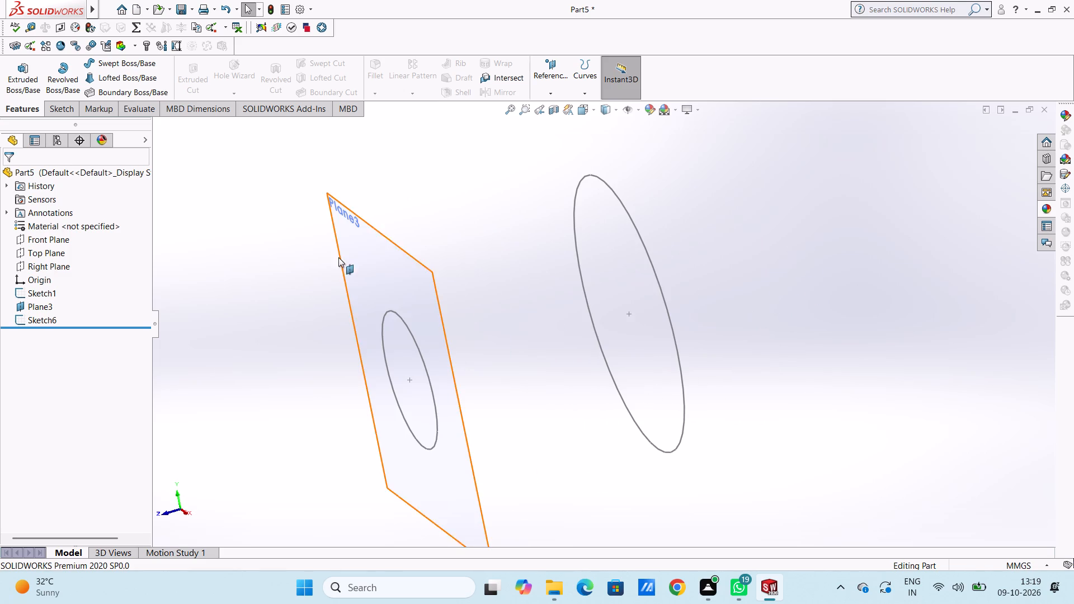
click(139, 77)
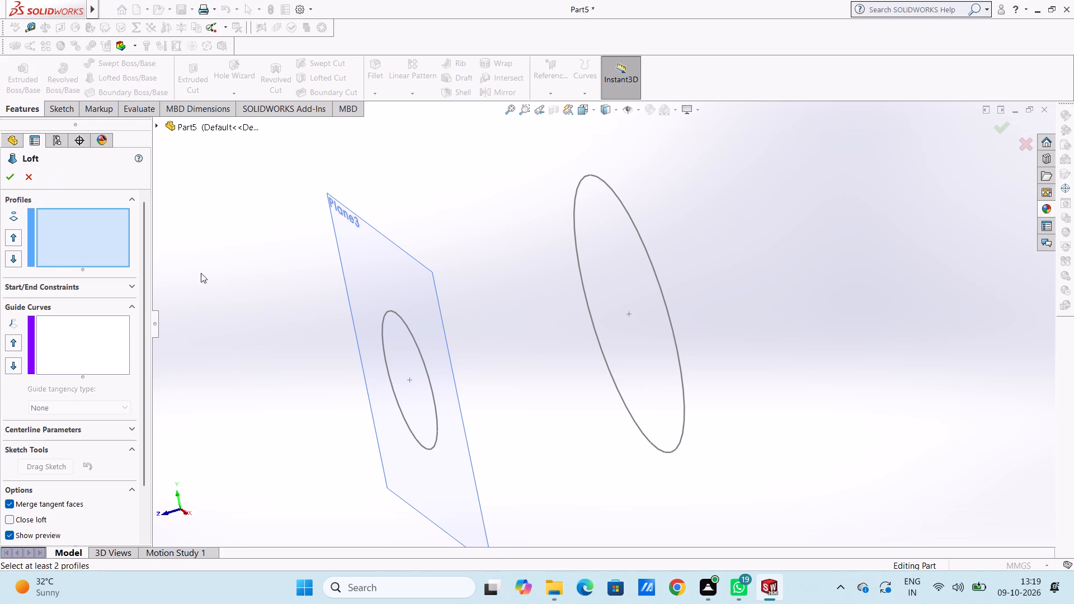
click(400, 318)
click(648, 245)
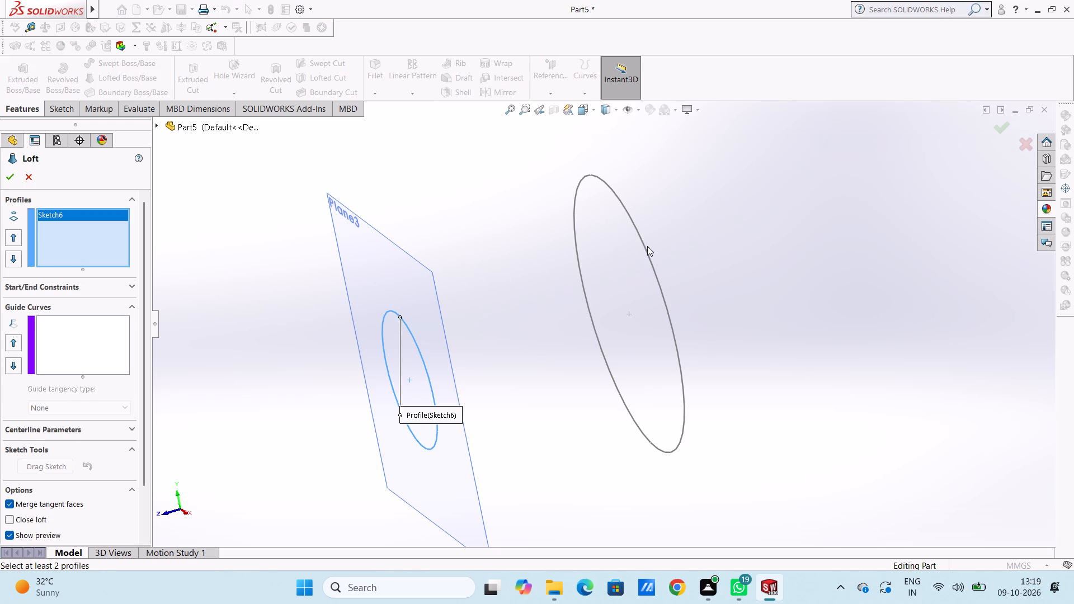
click(646, 249)
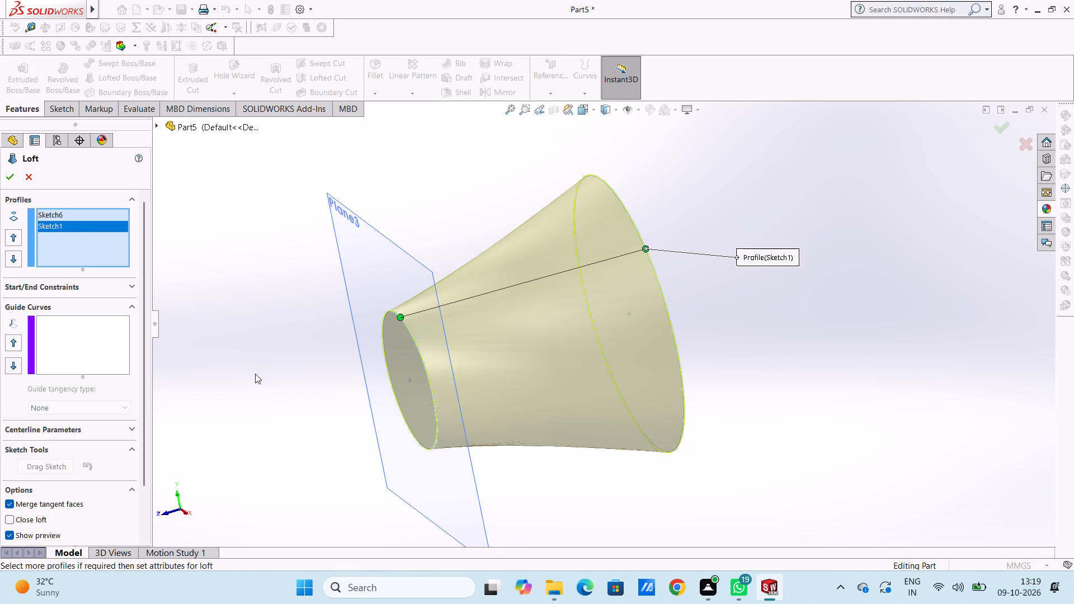
Make the loft a One-Direction thin feature 12 mm thick, with the wall reversed to the inside of the profiles.
middle_drag(253, 361, 246, 280)
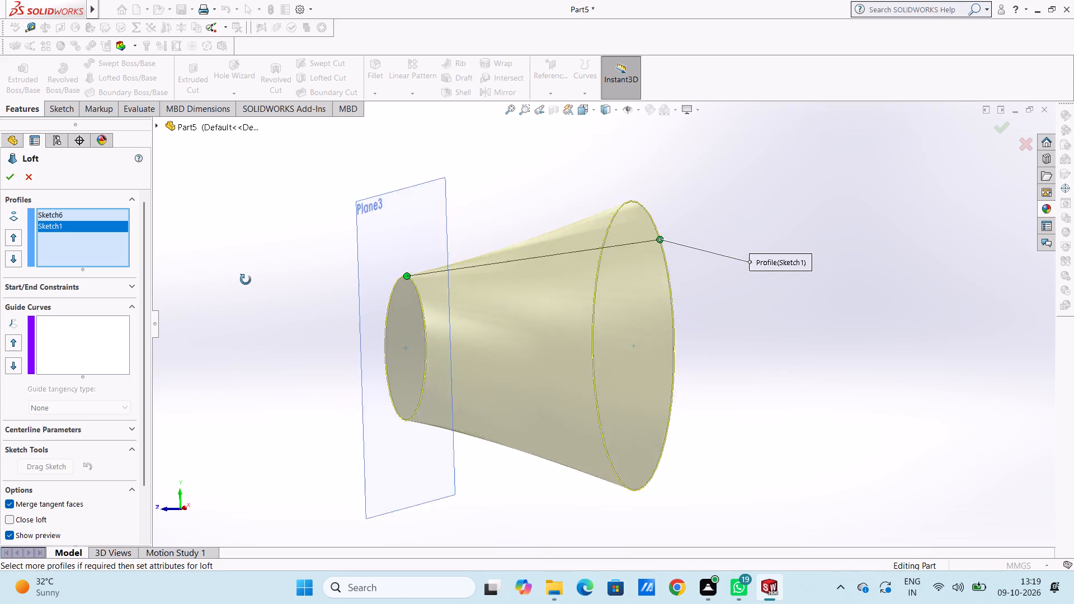
middle_drag(246, 280, 271, 332)
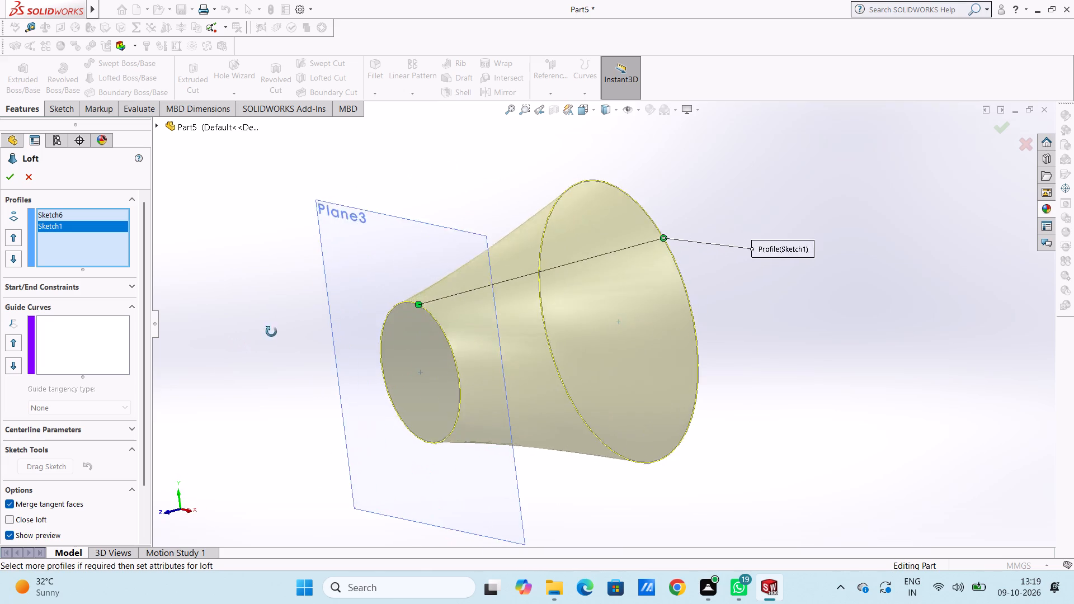
middle_drag(271, 332, 251, 313)
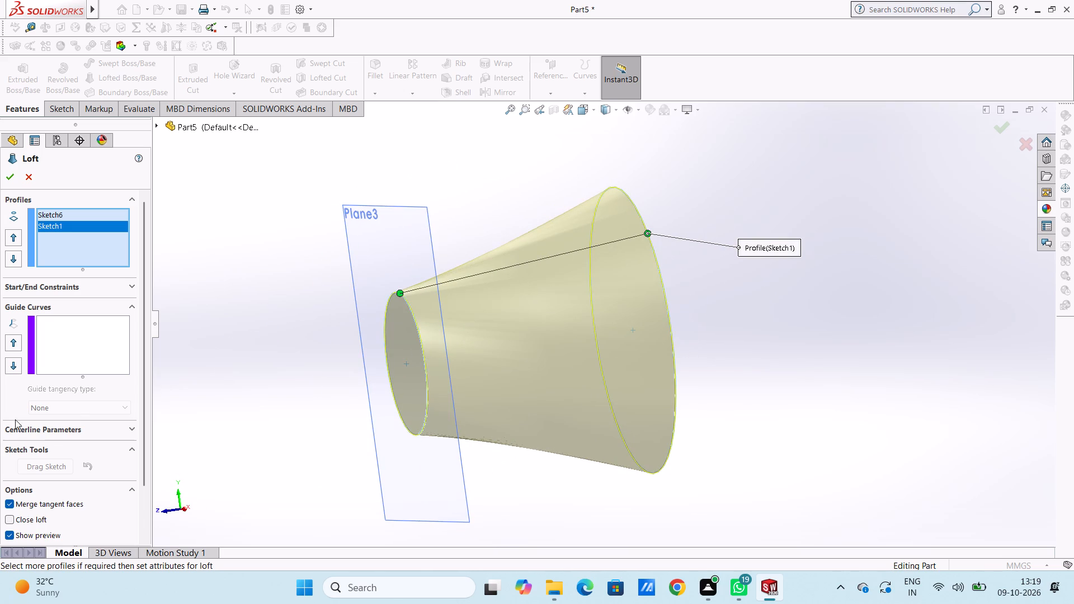
scroll(39, 421, down, 3)
click(7, 512)
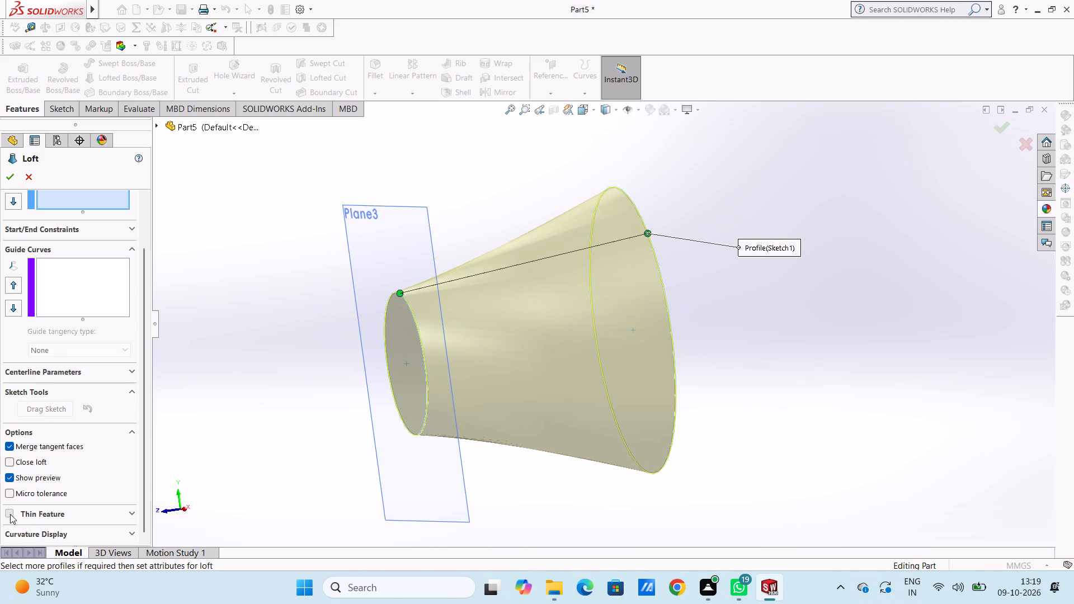
scroll(78, 524, down, 3)
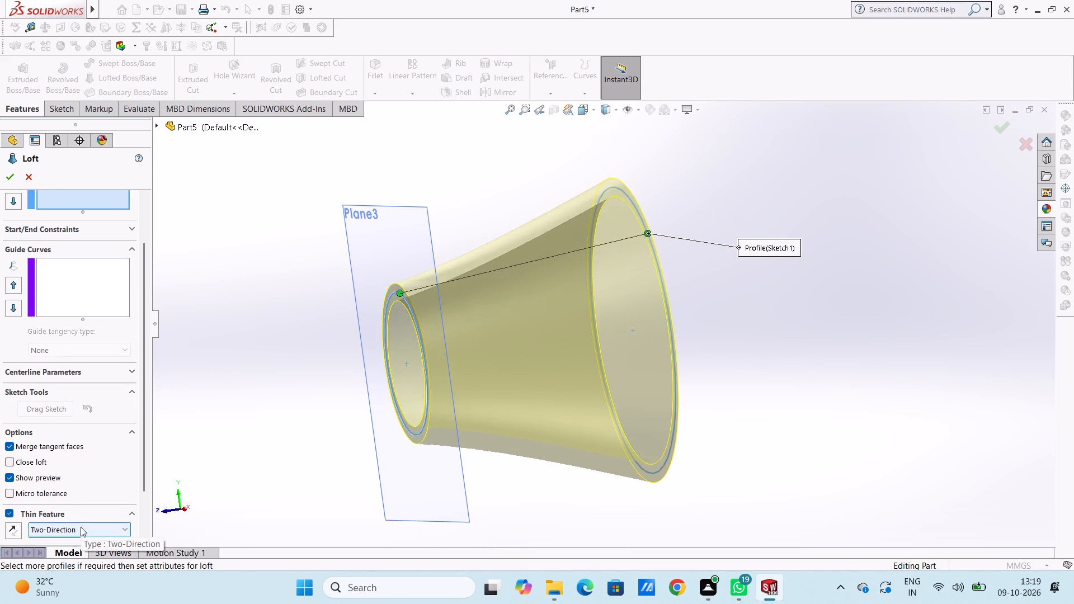
scroll(81, 527, up, 2)
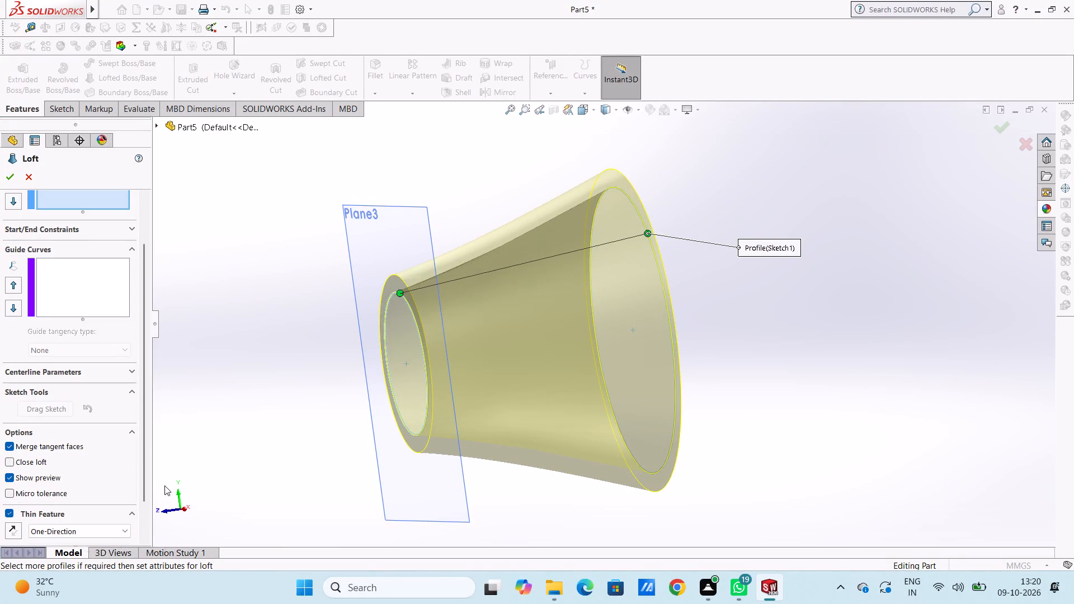
scroll(146, 443, down, 4)
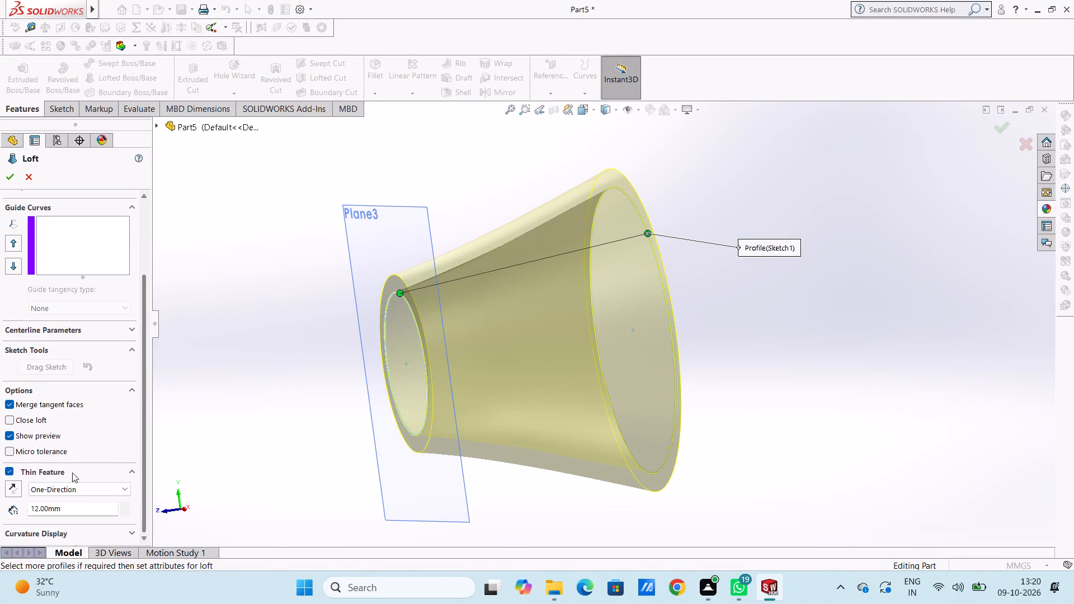
click(10, 489)
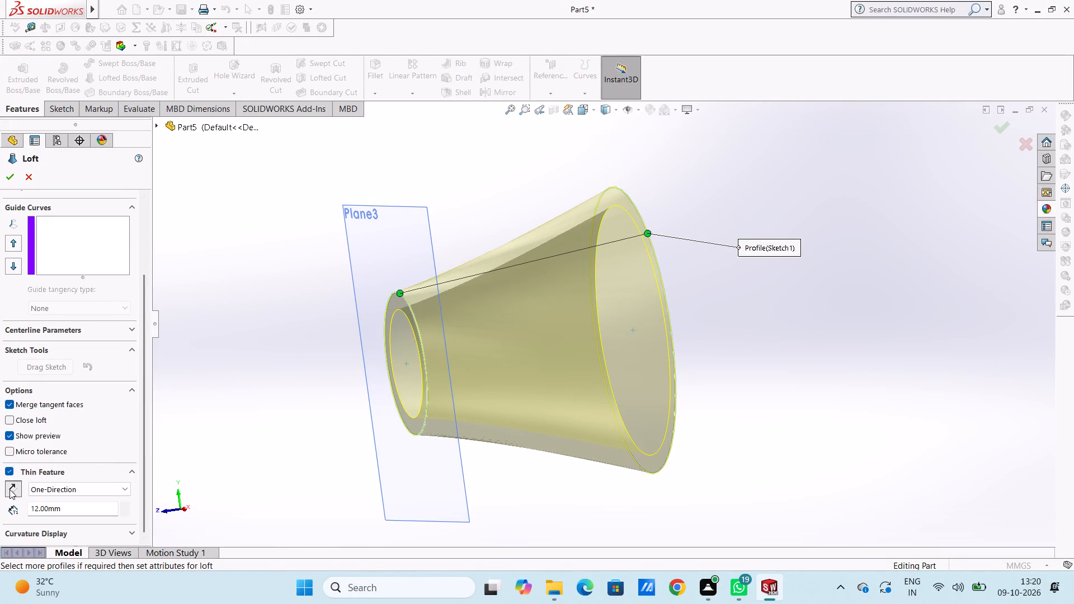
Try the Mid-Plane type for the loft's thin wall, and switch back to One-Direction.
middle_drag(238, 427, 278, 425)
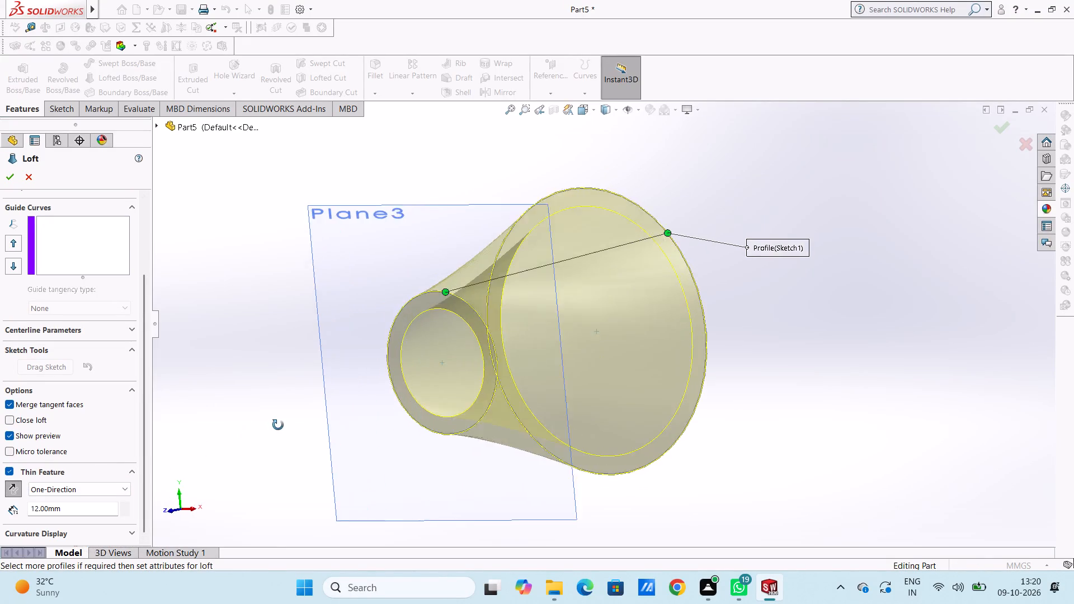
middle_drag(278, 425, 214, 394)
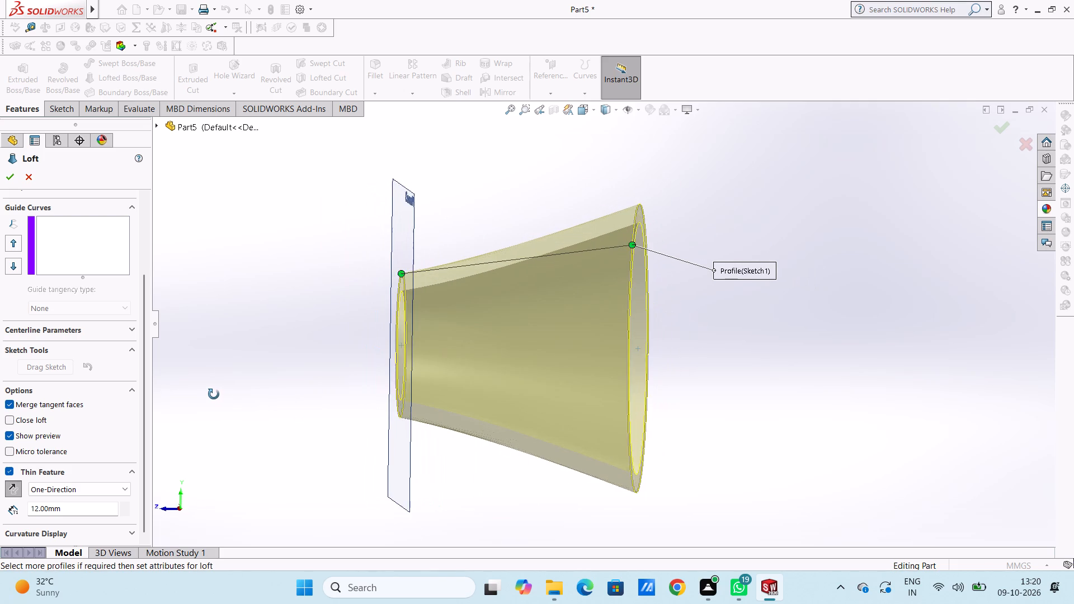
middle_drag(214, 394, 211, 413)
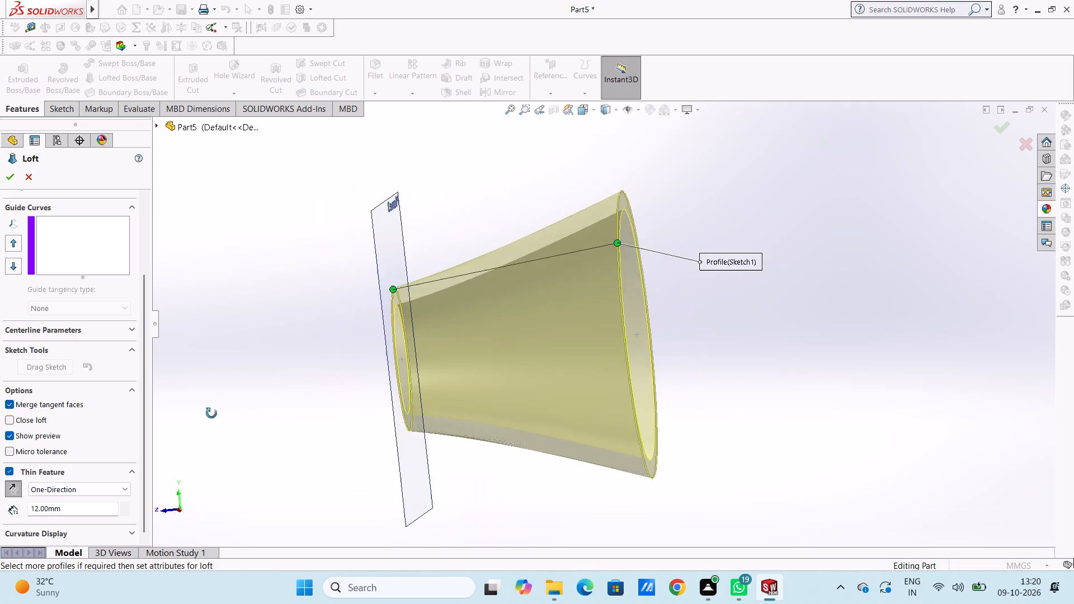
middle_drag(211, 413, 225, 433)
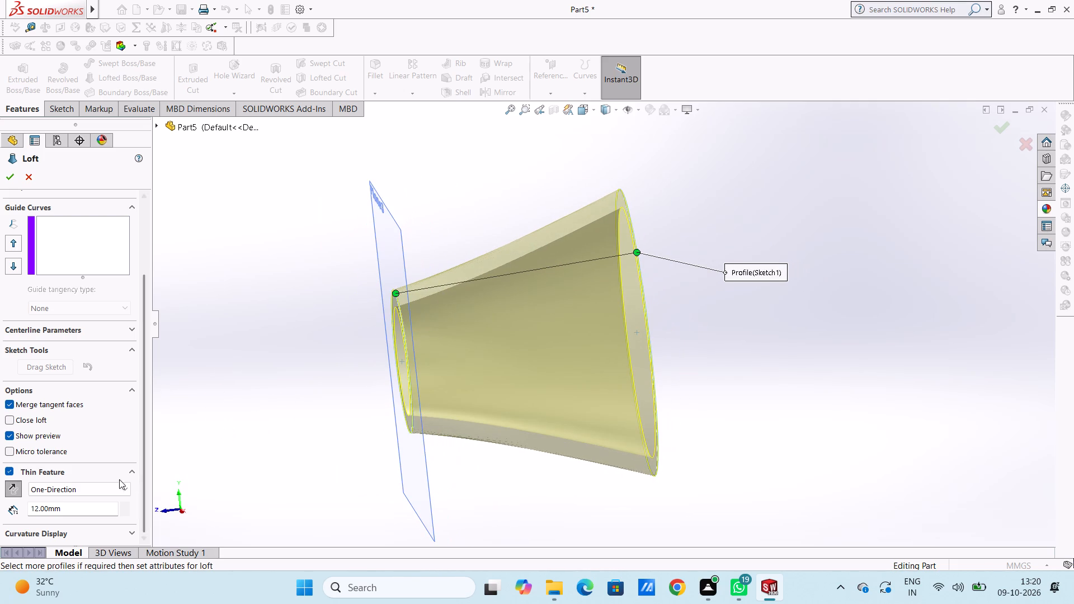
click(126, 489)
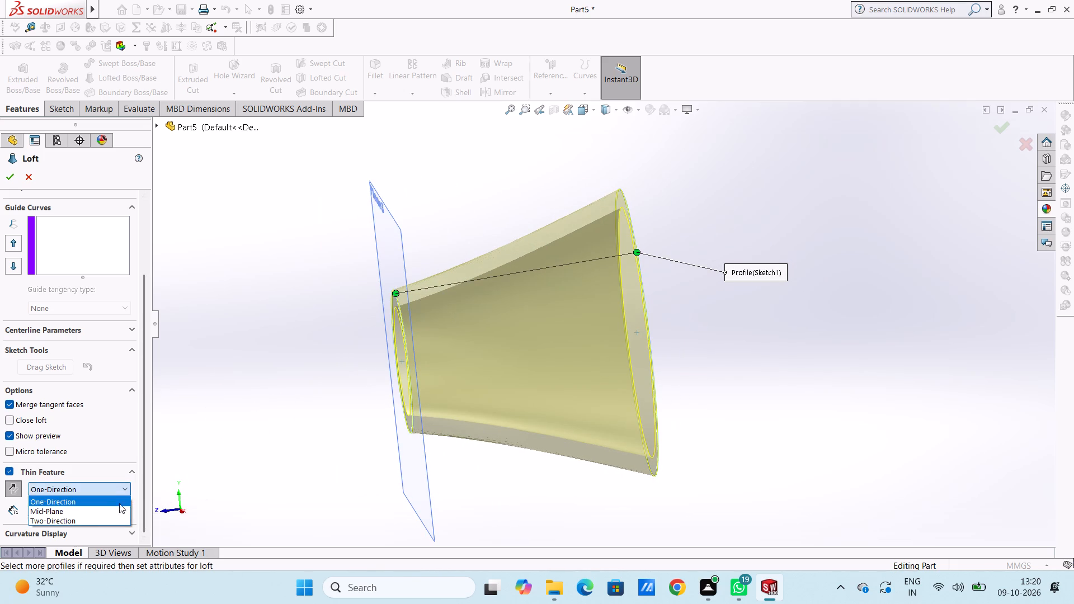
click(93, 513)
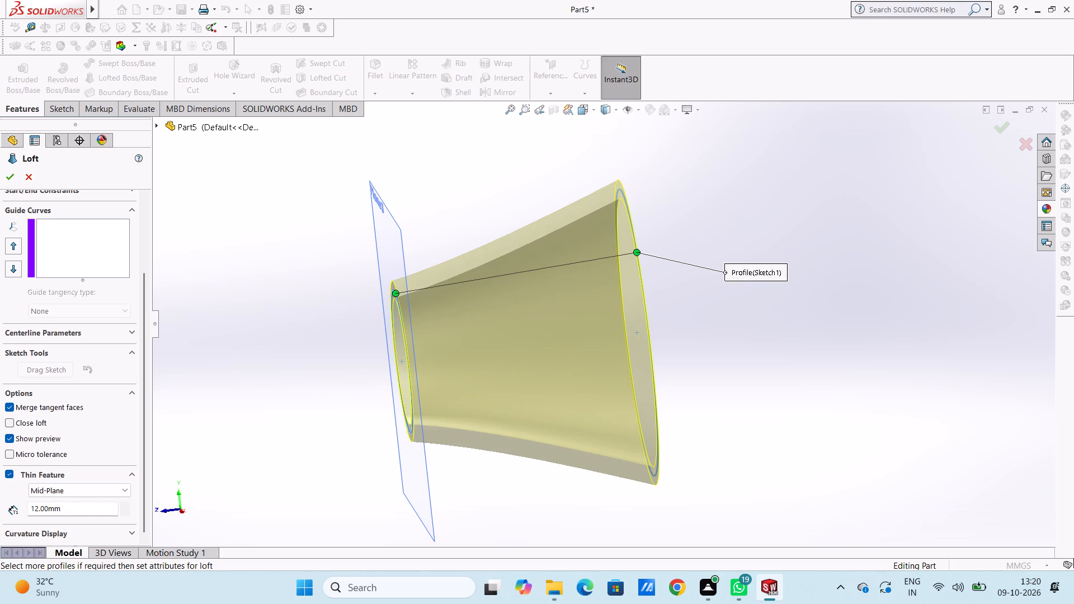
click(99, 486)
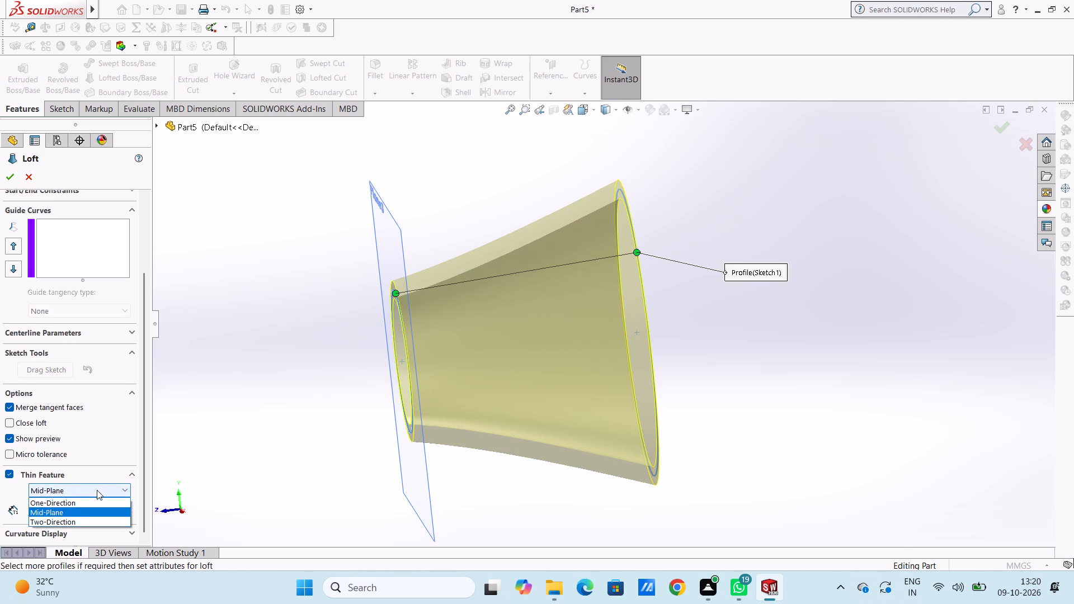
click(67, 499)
Create the thin-walled loft with its 12 mm inward wall.
middle_drag(252, 402, 267, 406)
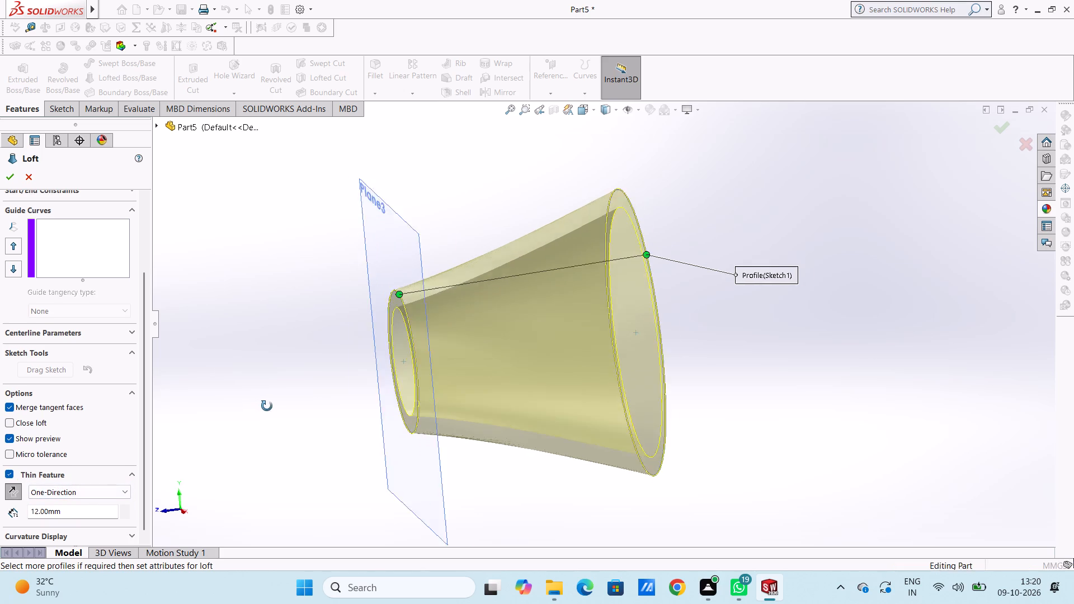
middle_drag(267, 406, 253, 405)
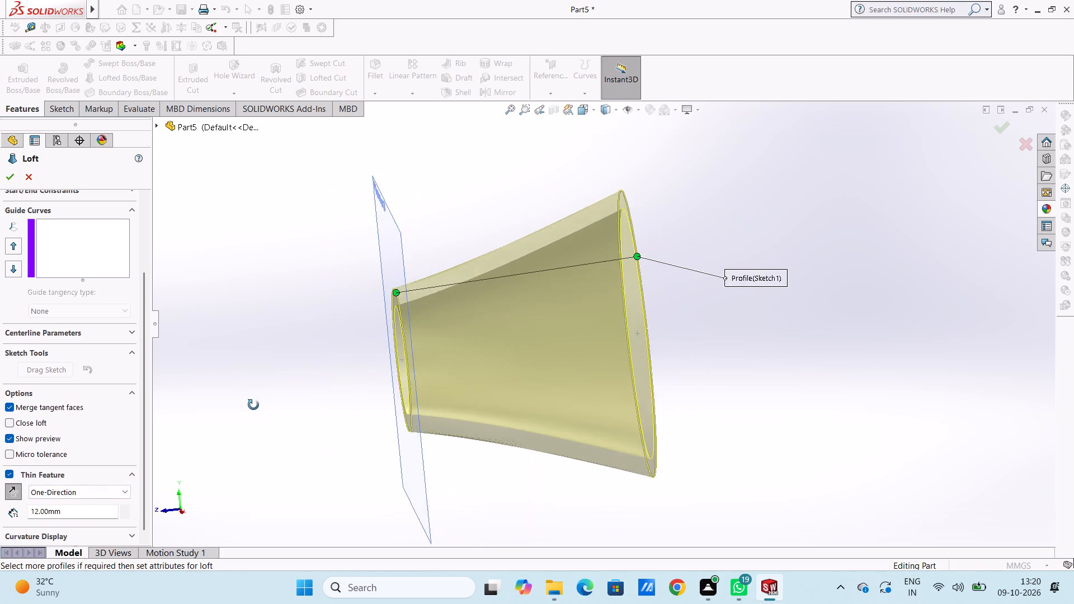
middle_drag(253, 405, 271, 404)
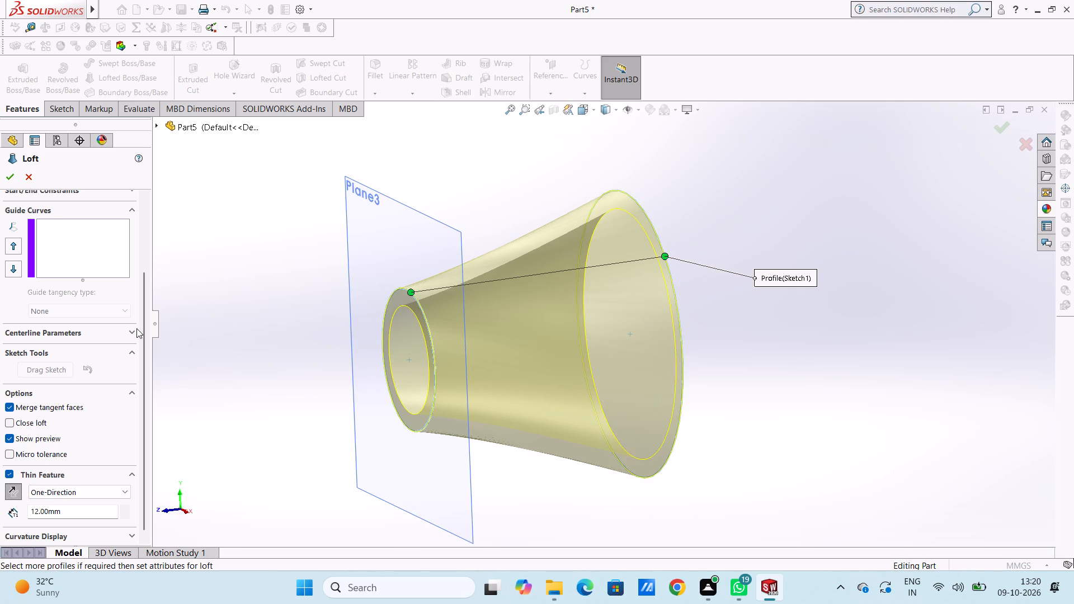
click(8, 178)
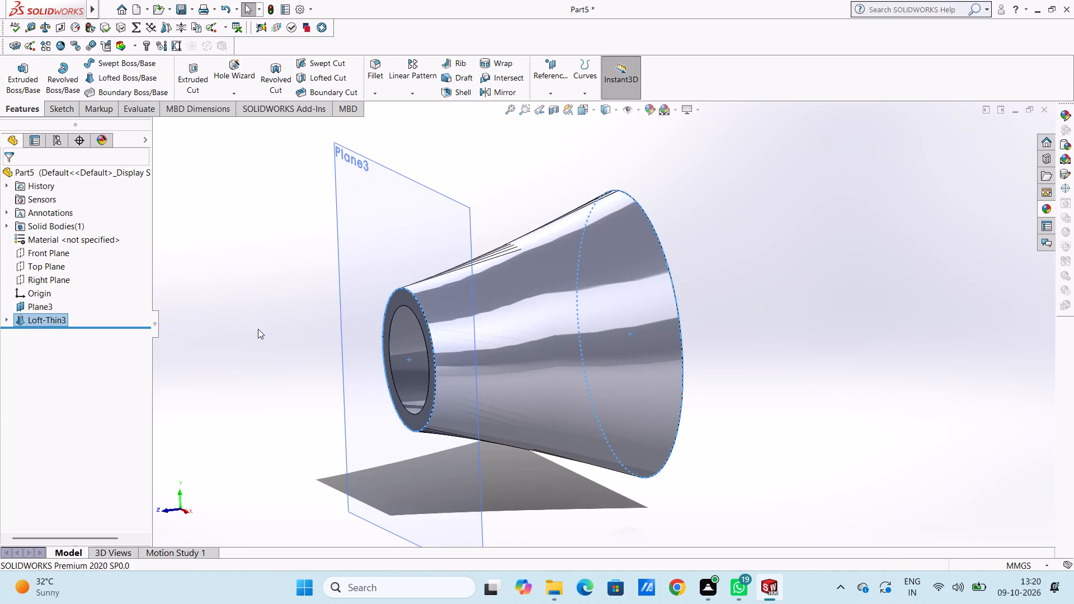
Hide the offset plane at the small end of the loft.
click(258, 329)
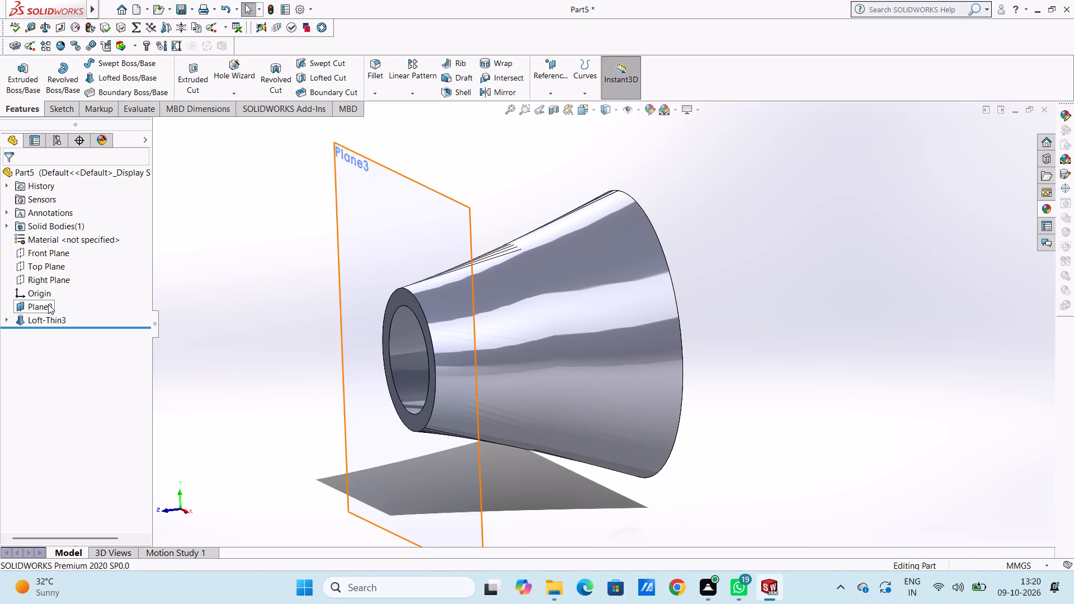
click(48, 304)
click(77, 290)
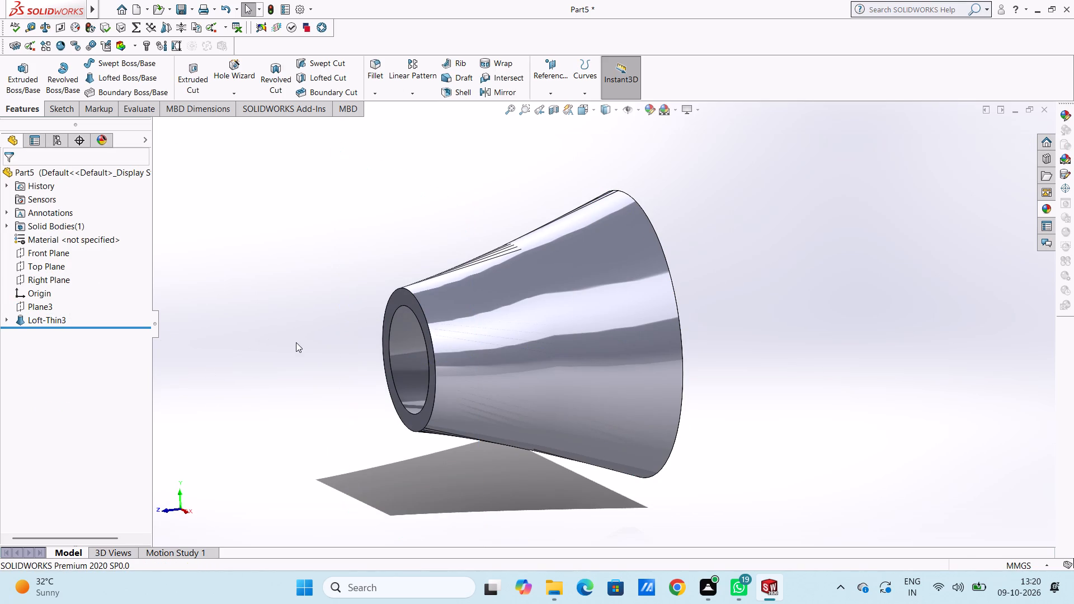
Create a reference plane offset 164 mm from the Front Plane, flipped to the side opposite the loft.
middle_drag(296, 342, 284, 325)
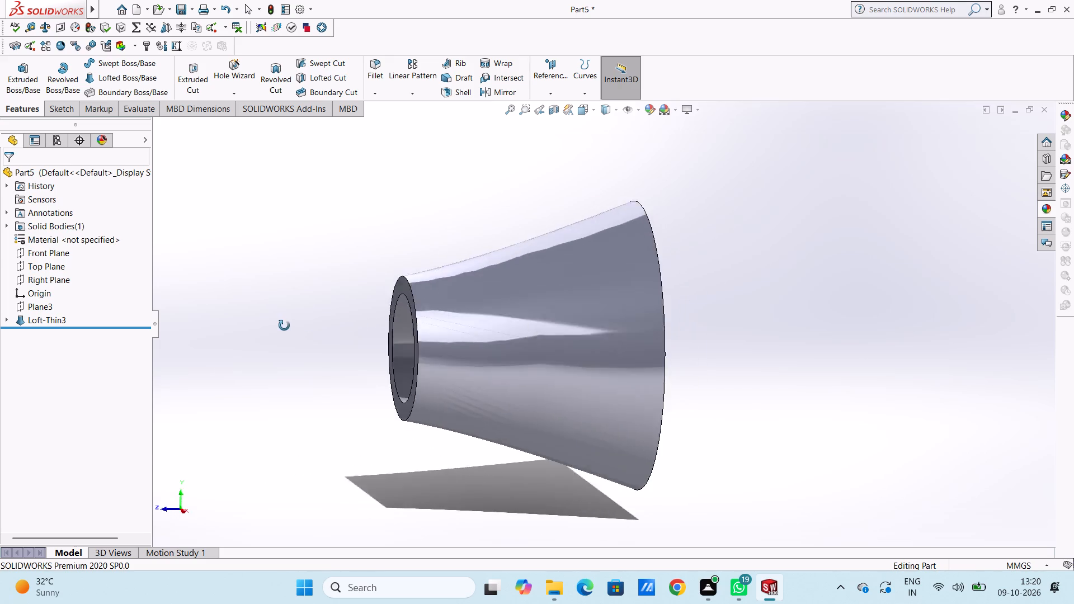
middle_drag(284, 325, 281, 322)
scroll(279, 323, up, 3)
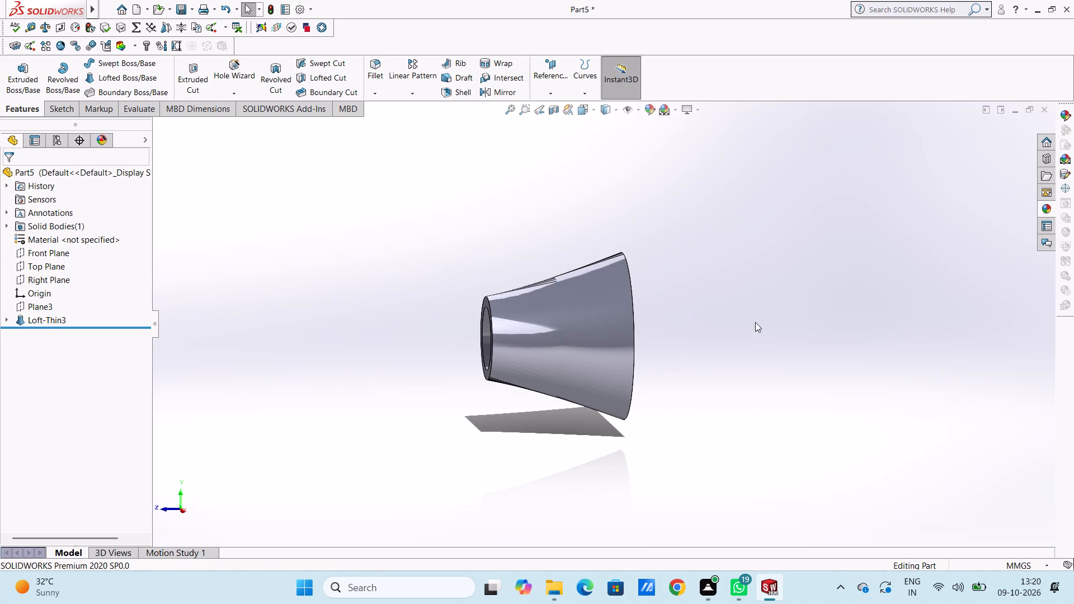
middle_drag(741, 314, 731, 308)
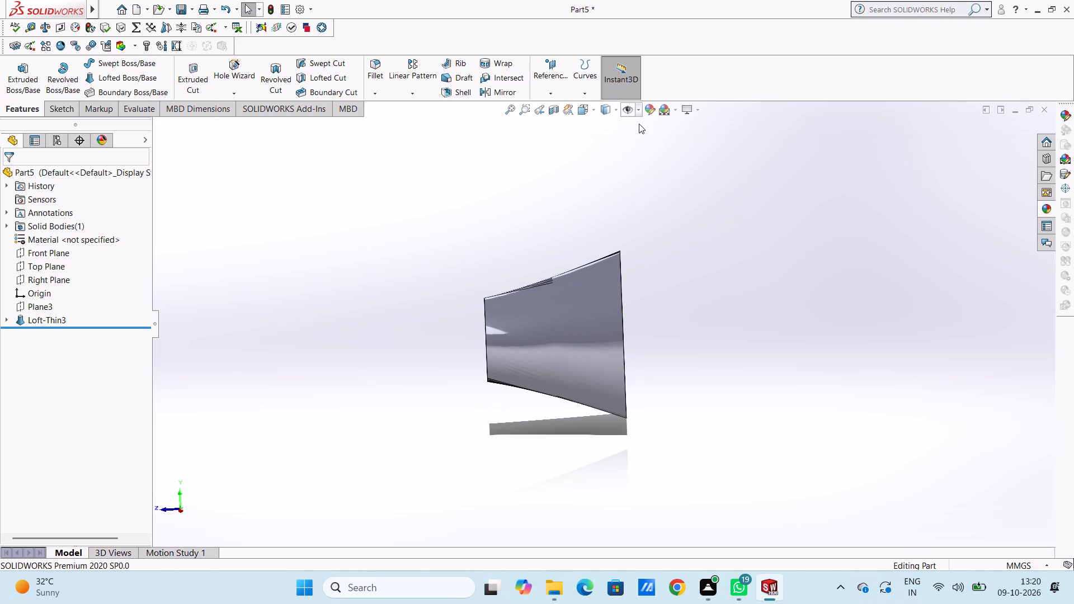
click(538, 68)
click(569, 107)
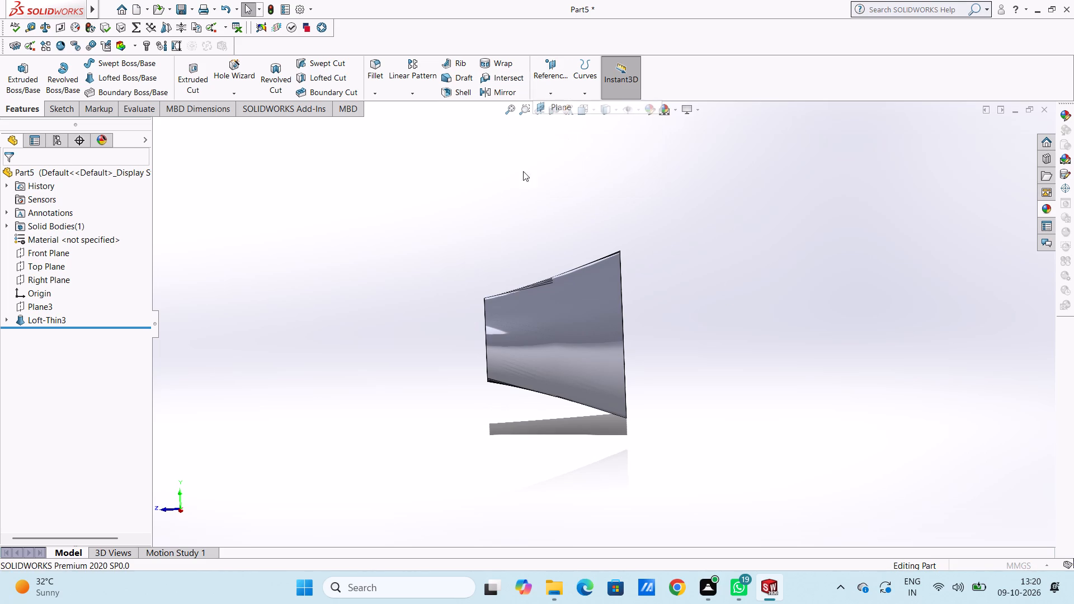
click(207, 127)
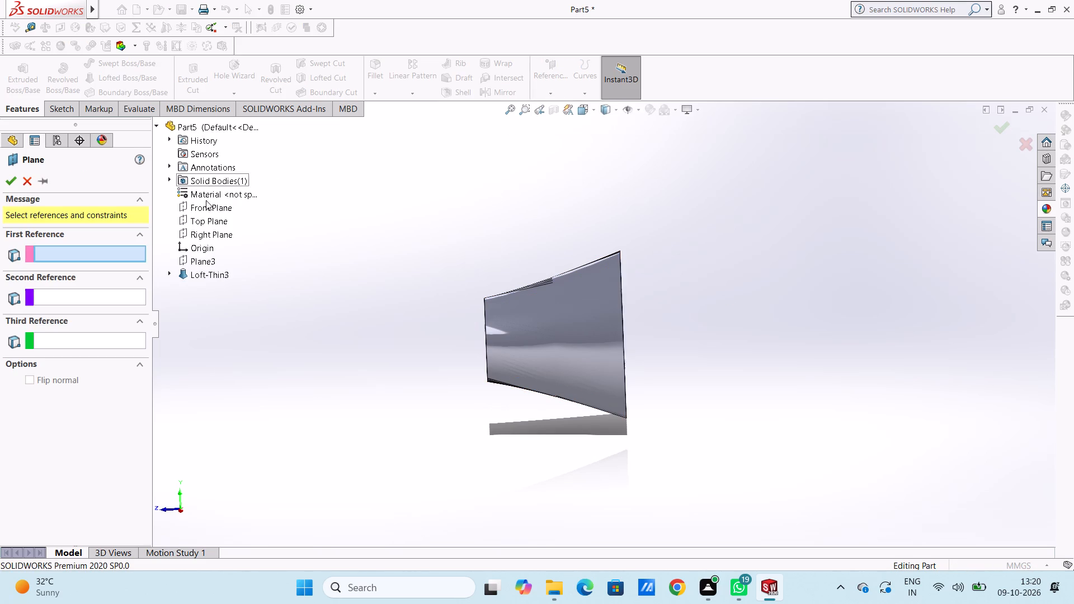
click(208, 210)
click(29, 371)
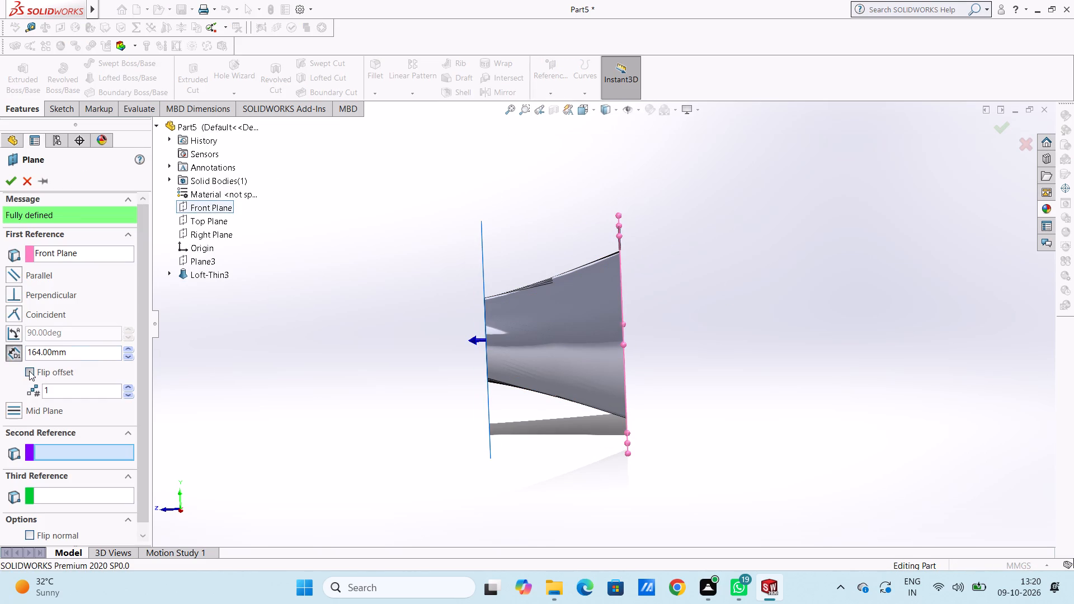
click(8, 181)
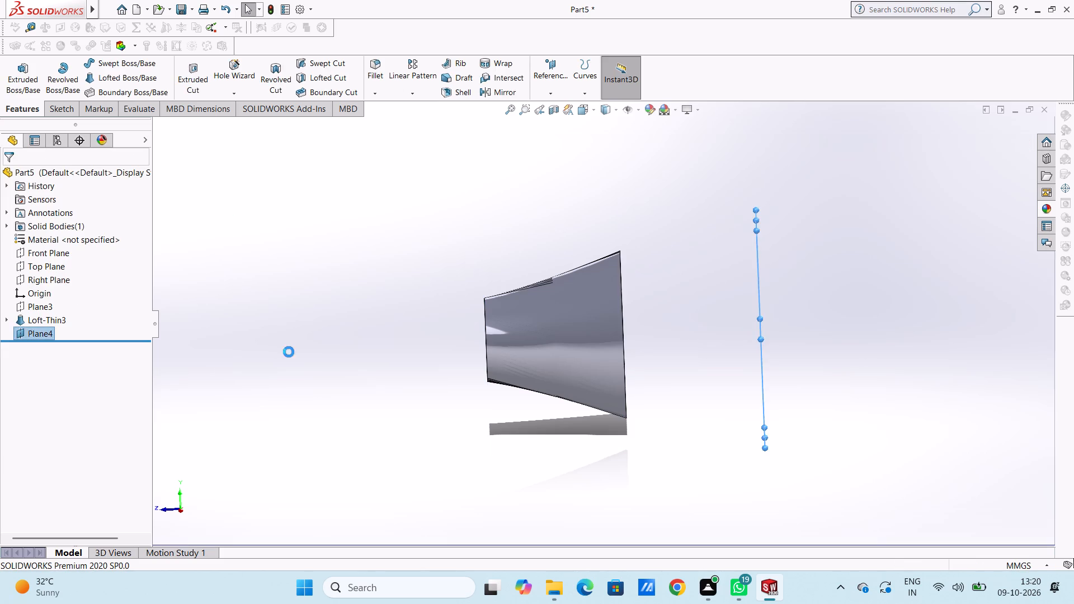
Sketch a circle of 50 mm radius centred on the origin, on the newly created 164 mm offset plane.
click(289, 352)
middle_drag(324, 390, 230, 362)
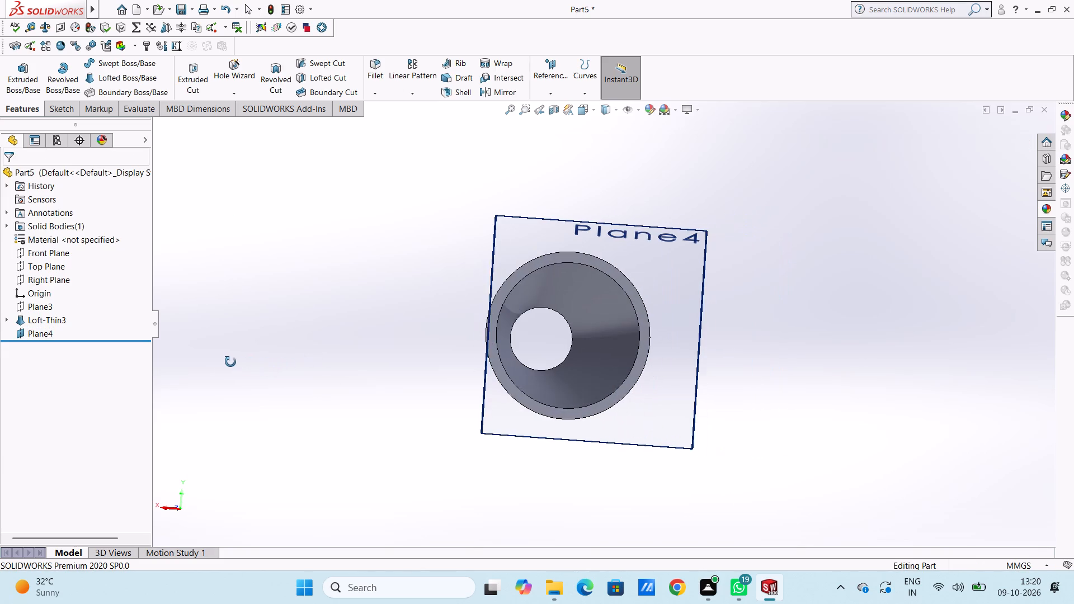
middle_drag(230, 362, 239, 373)
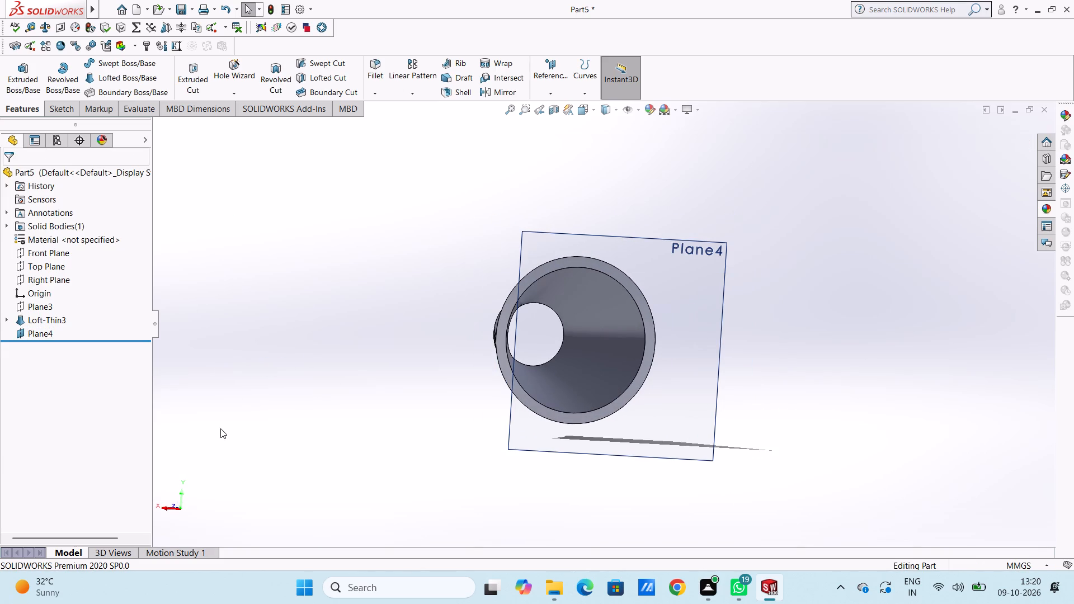
key(ctrl+1)
key(ctrl+2)
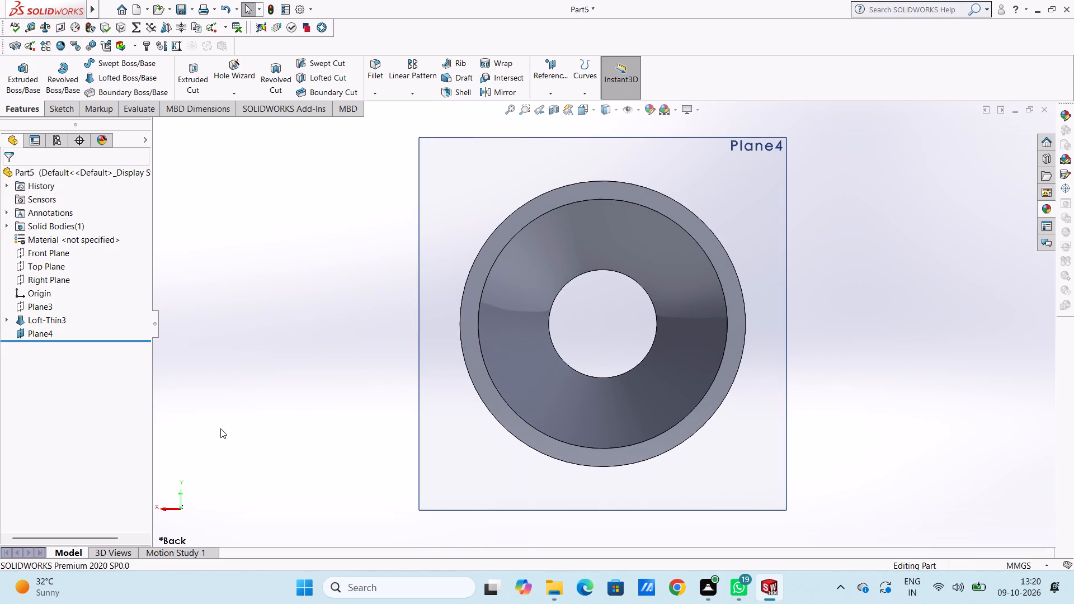
click(440, 211)
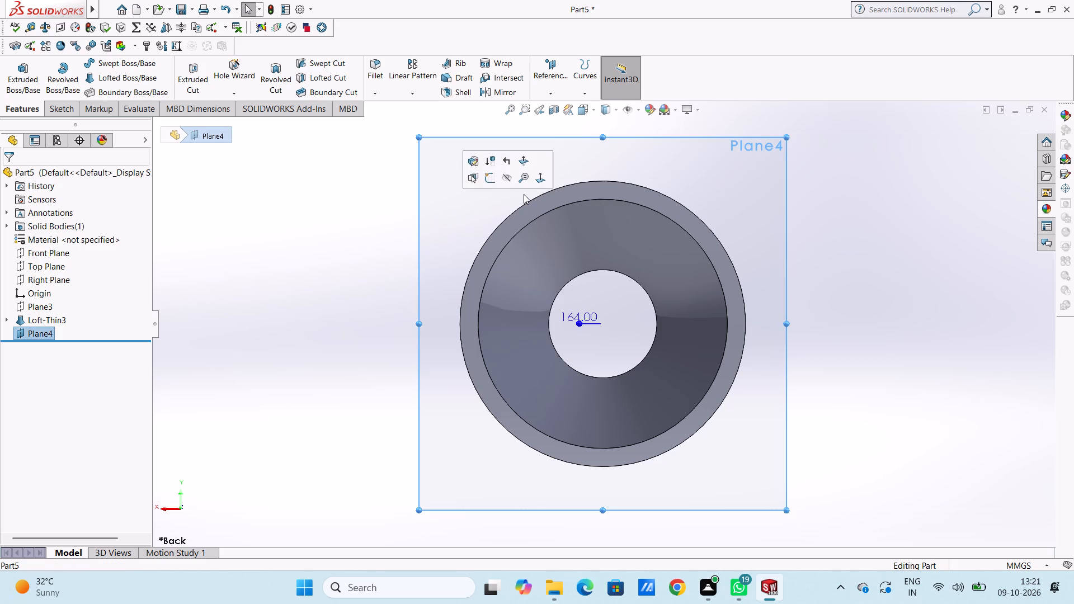
click(488, 183)
click(352, 284)
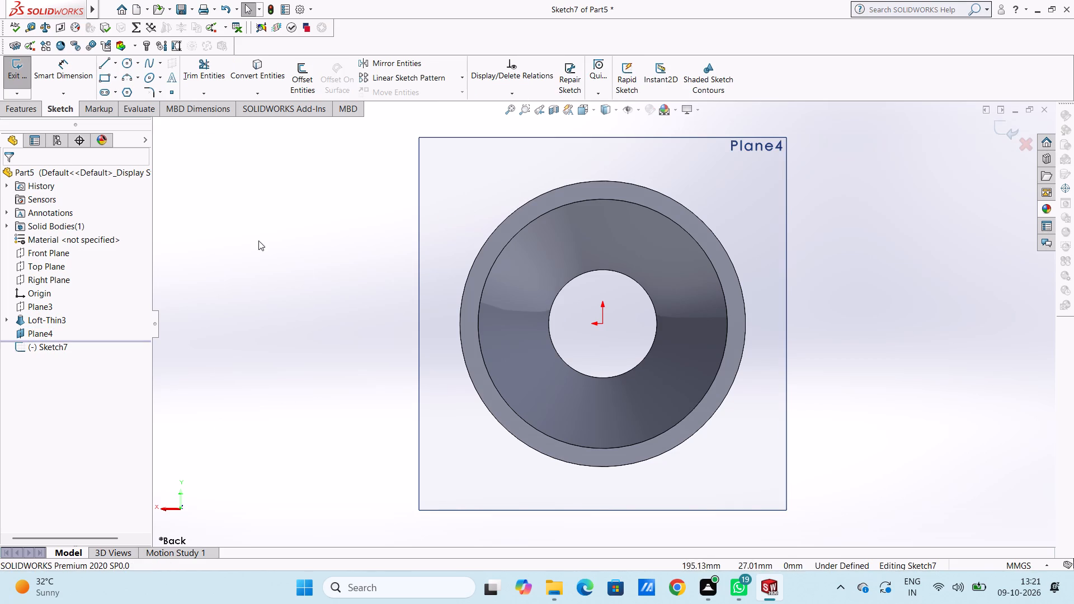
middle_drag(261, 233, 285, 241)
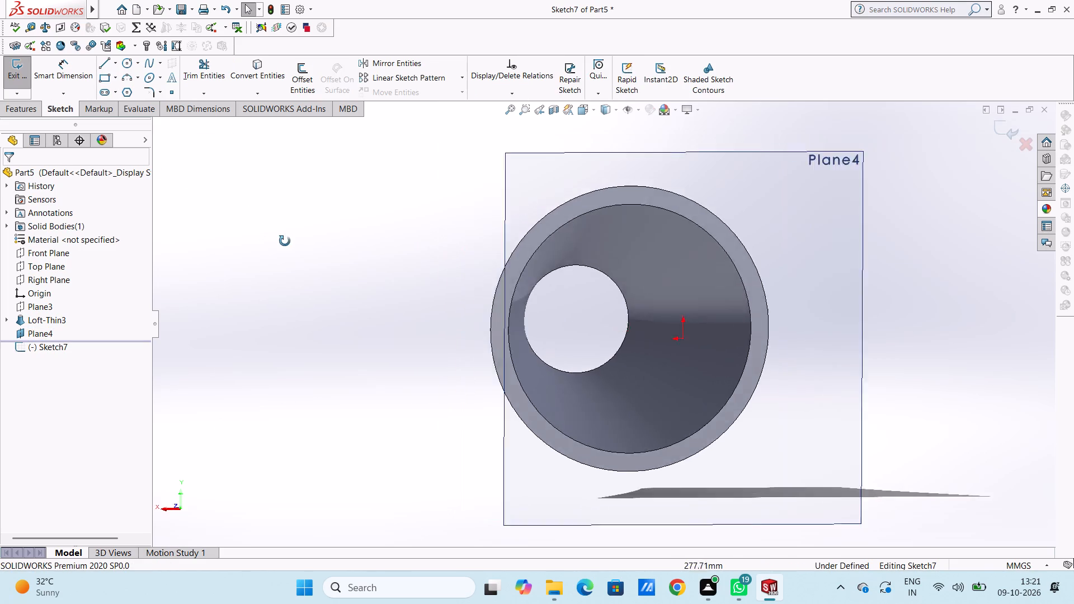
middle_drag(285, 241, 484, 344)
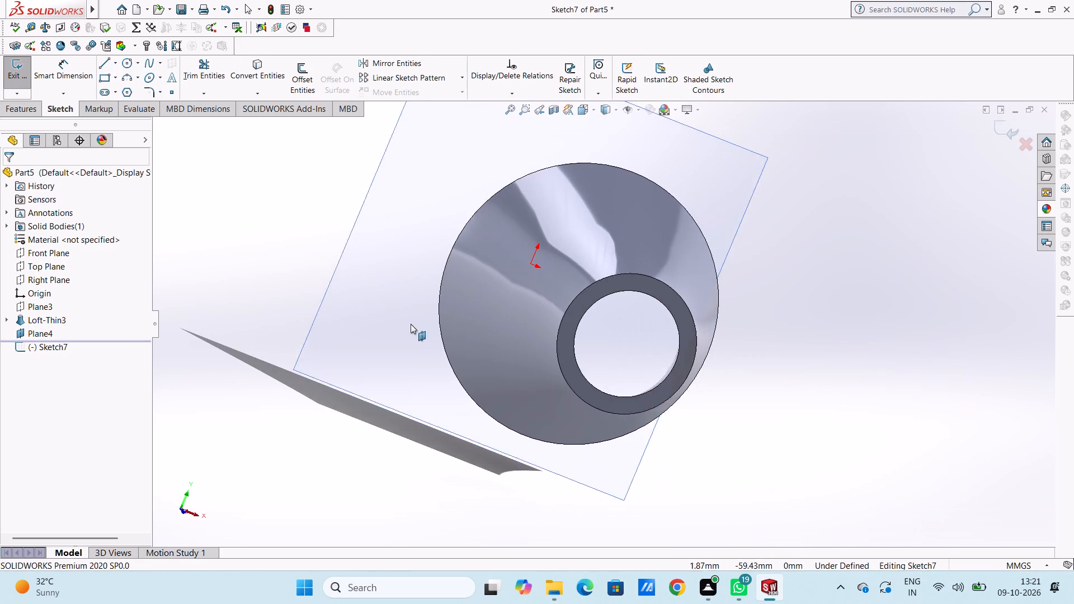
key(ctrl+1)
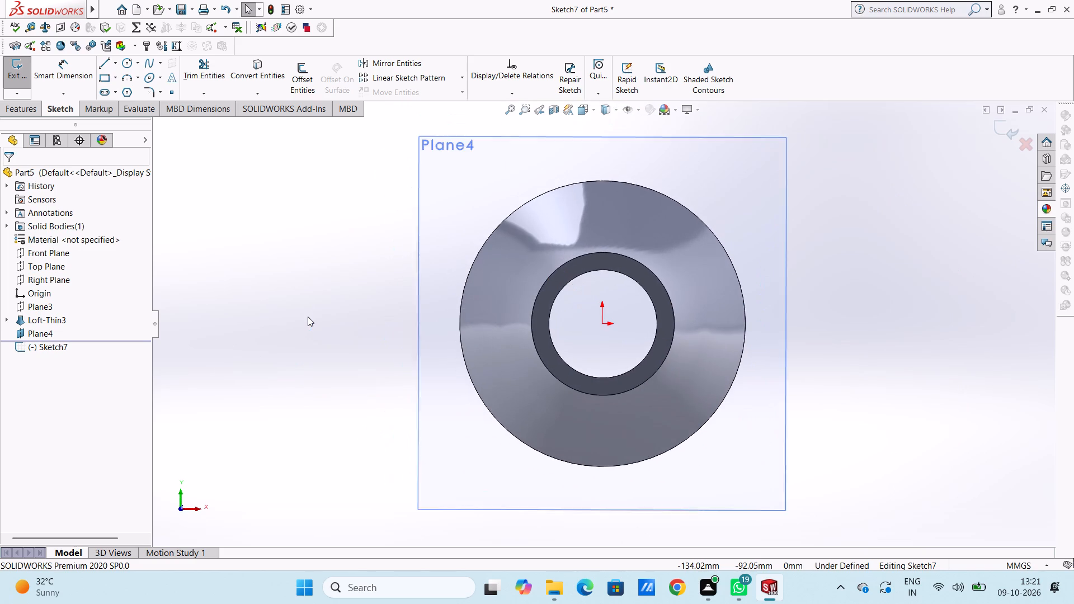
click(127, 64)
click(605, 325)
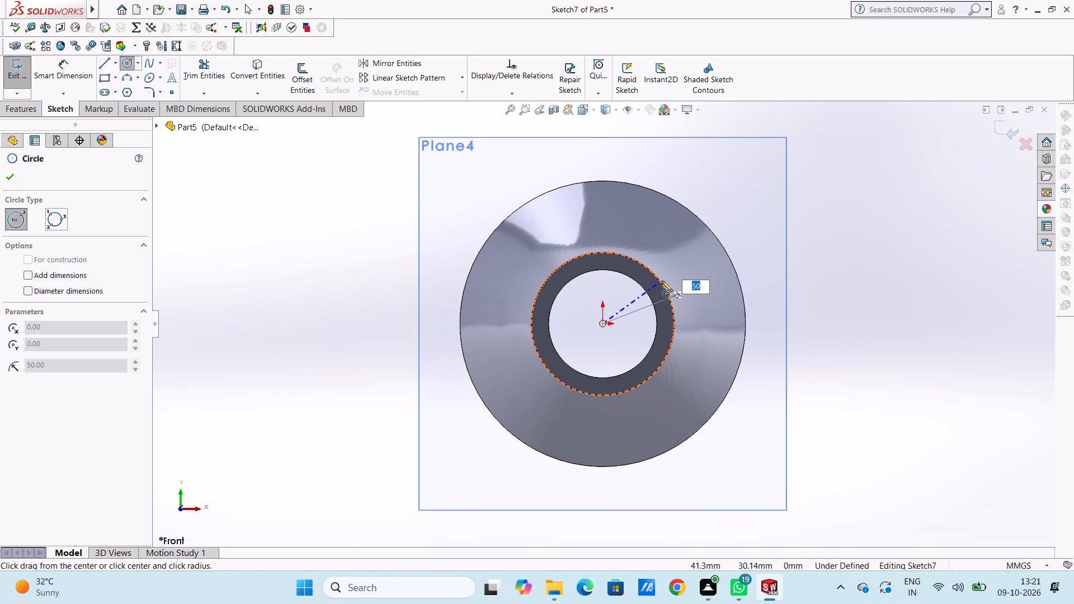
click(662, 281)
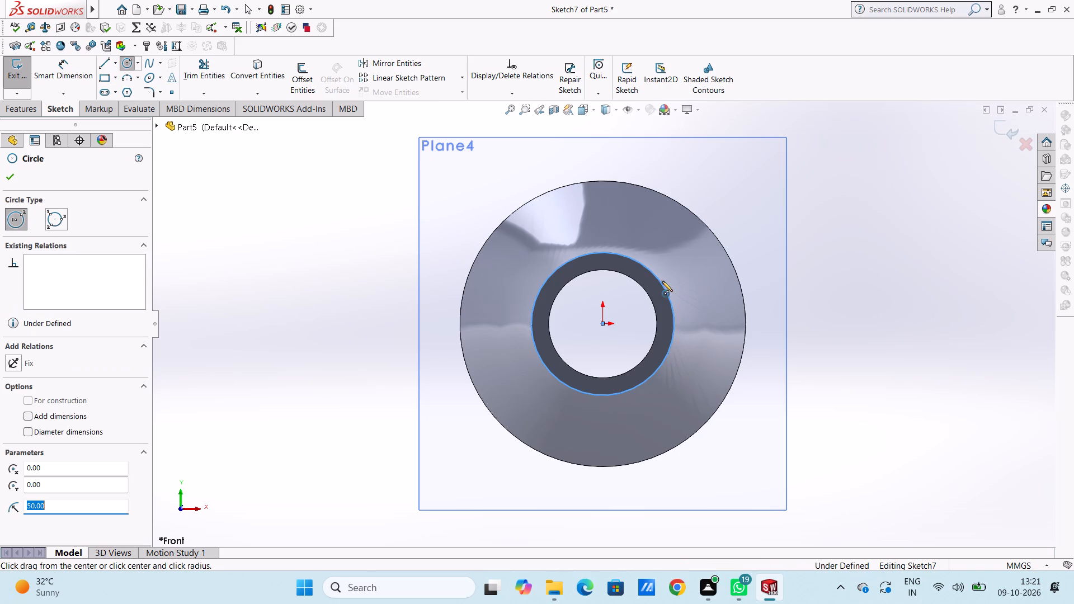
click(17, 173)
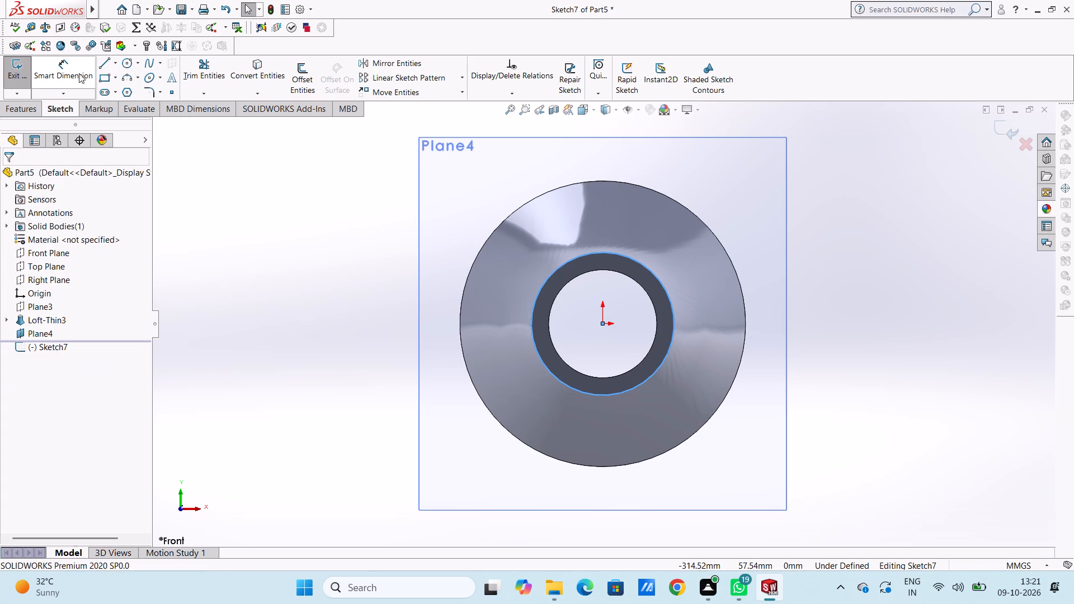
Dimension the circle on the offset plane to a 100 mm diameter and exit the sketch.
click(79, 73)
click(535, 344)
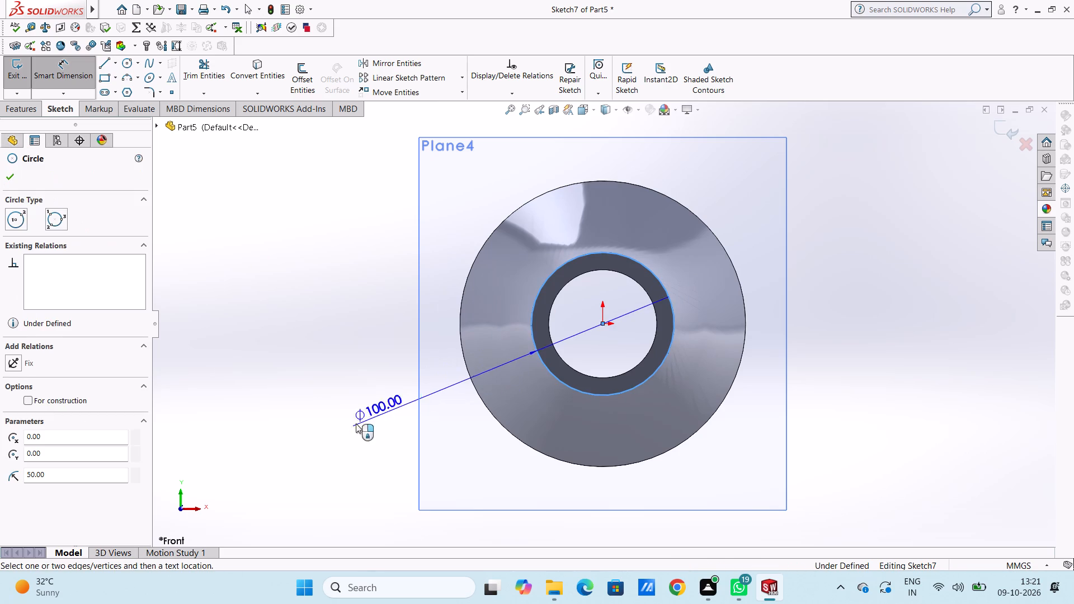
click(328, 435)
click(283, 421)
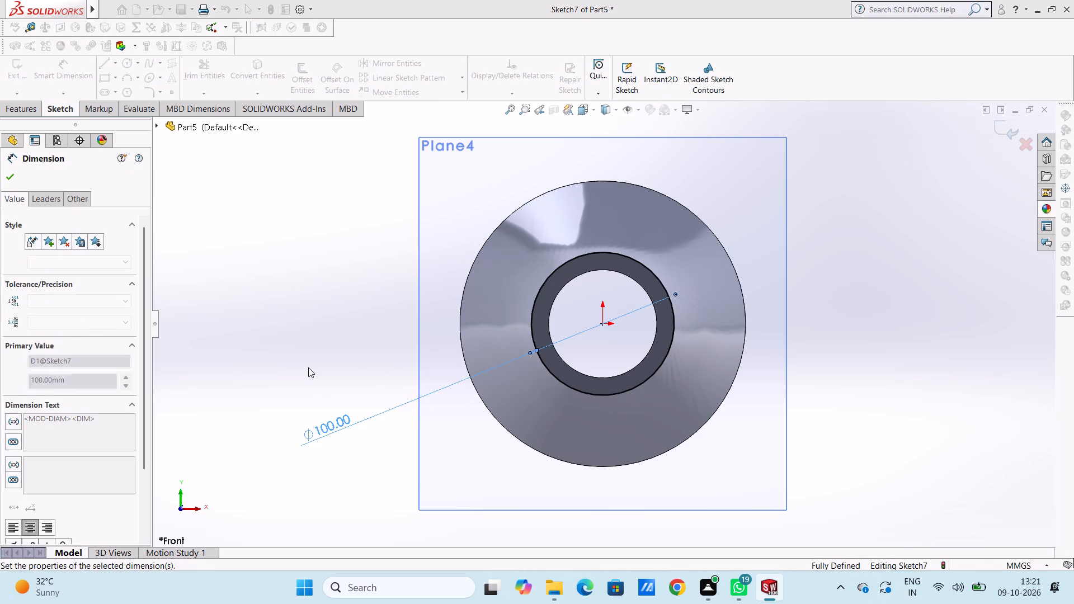
click(308, 367)
middle_drag(341, 325, 285, 358)
scroll(290, 360, down, 1)
scroll(290, 360, up, 4)
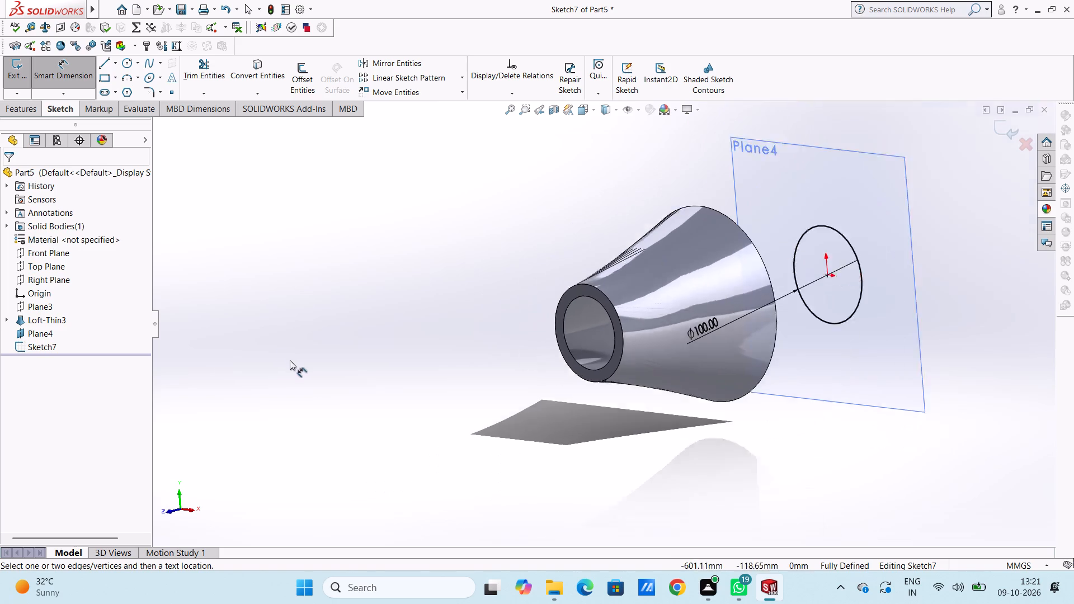
click(998, 135)
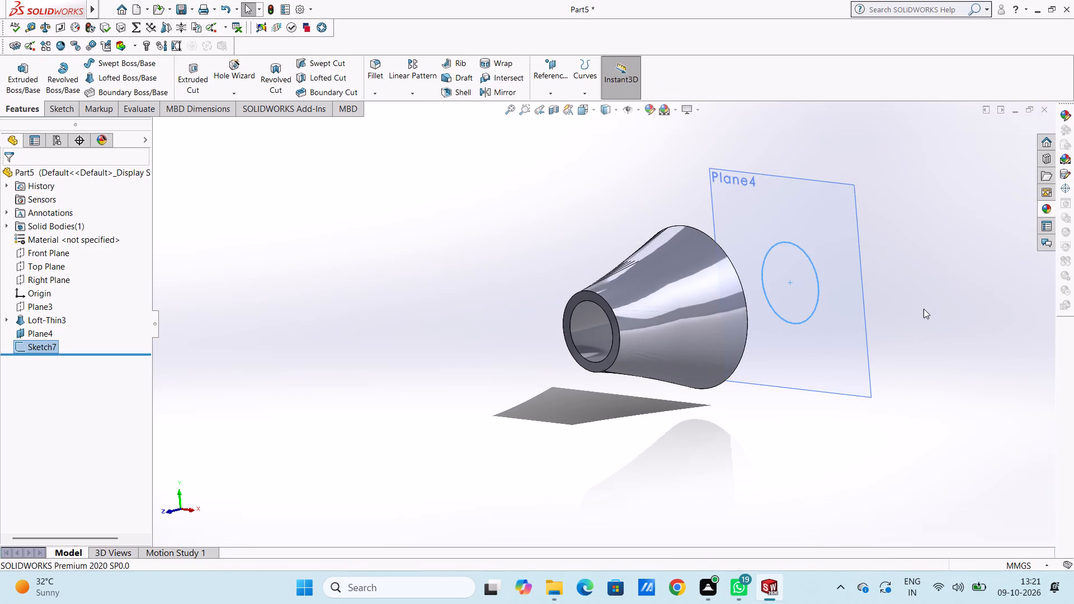
Sketch a circle of 100 mm radius centred on the origin, on the loft's large ring-shaped end face.
scroll(924, 309, up, 1)
middle_drag(924, 309, 826, 372)
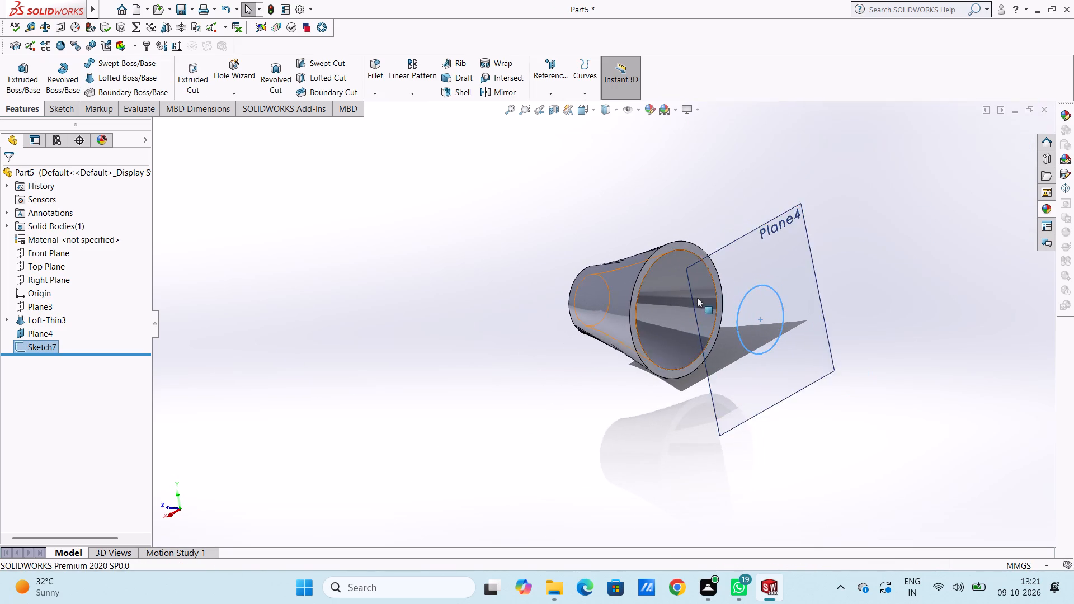
scroll(697, 295, down, 6)
click(536, 184)
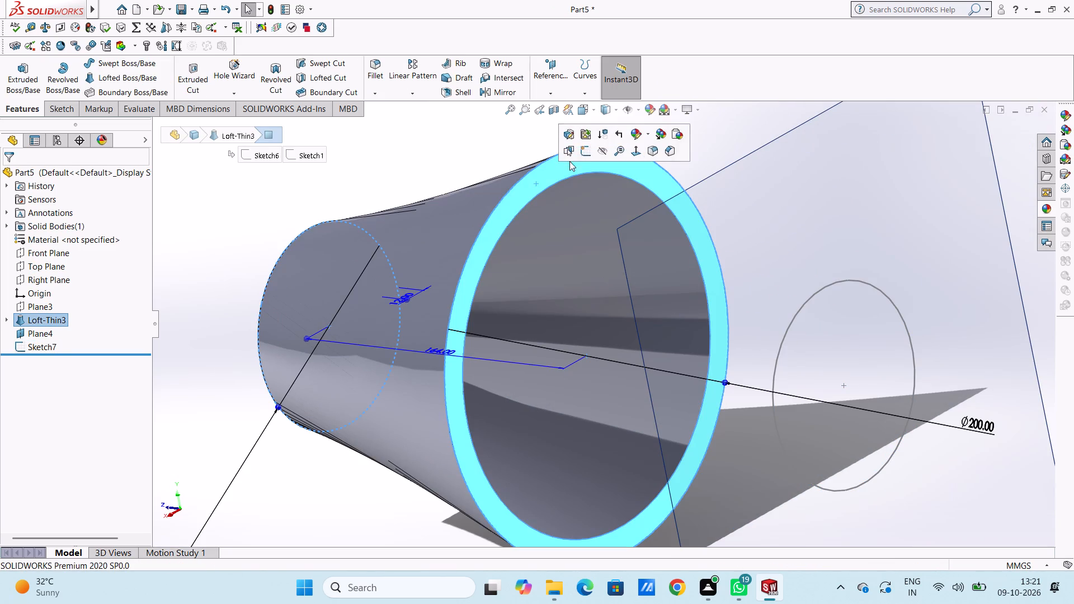
click(582, 154)
click(503, 150)
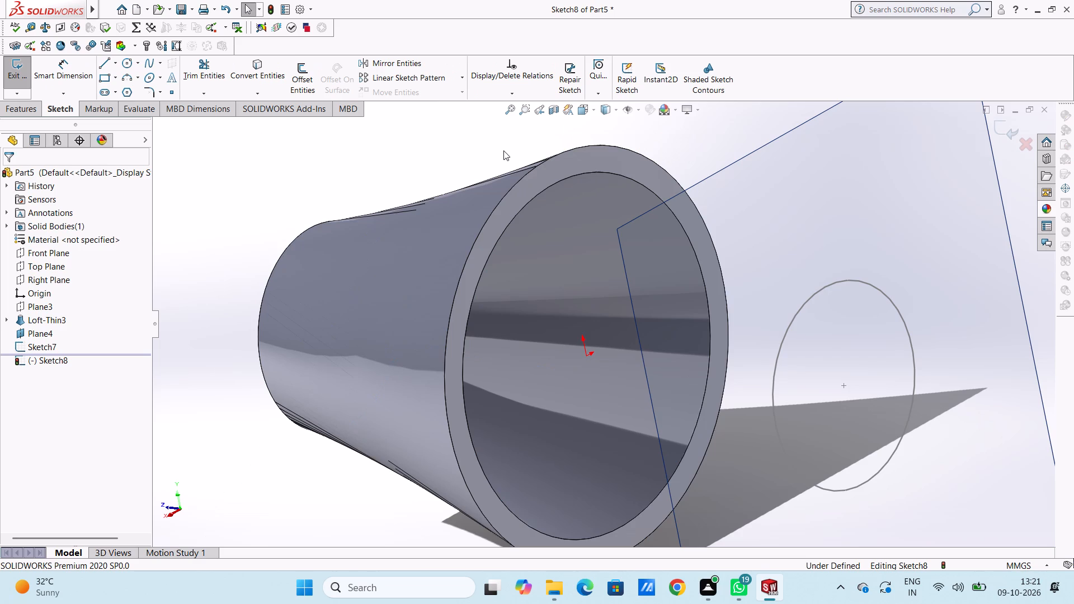
key(ctrl+2)
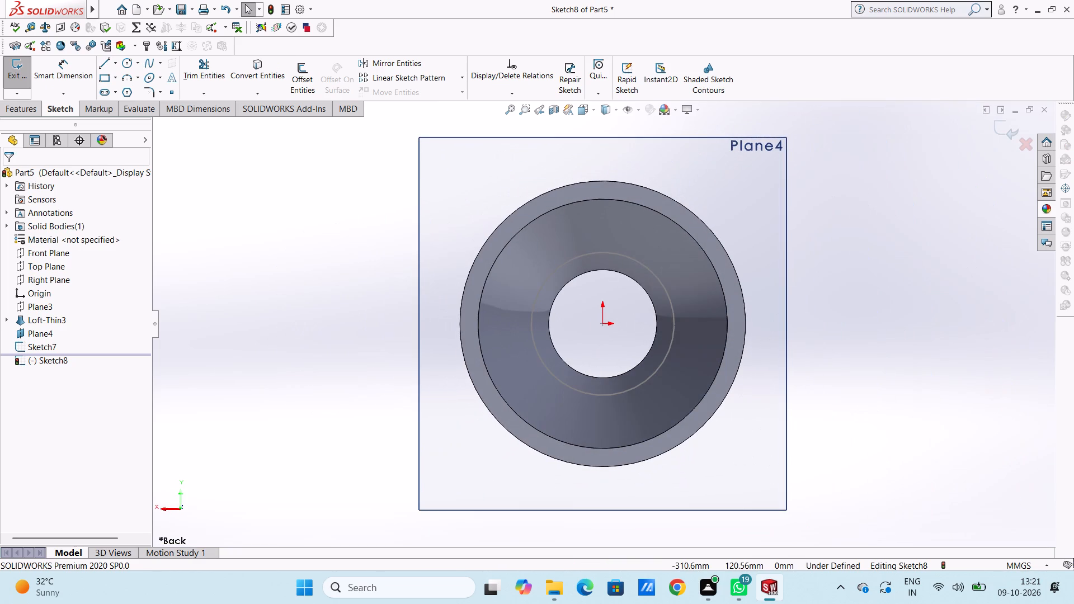
click(123, 62)
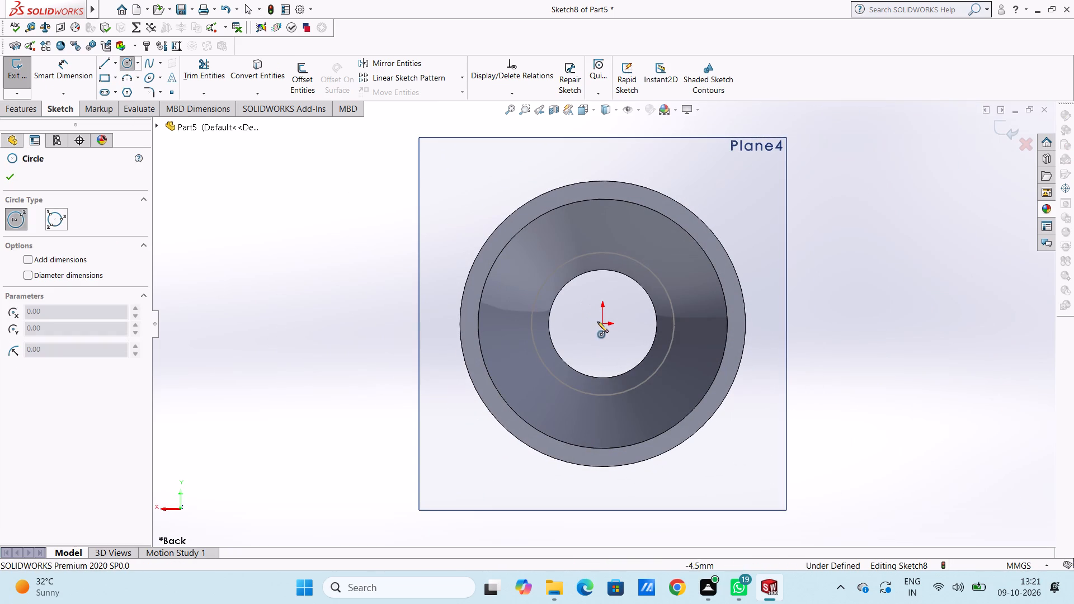
click(602, 325)
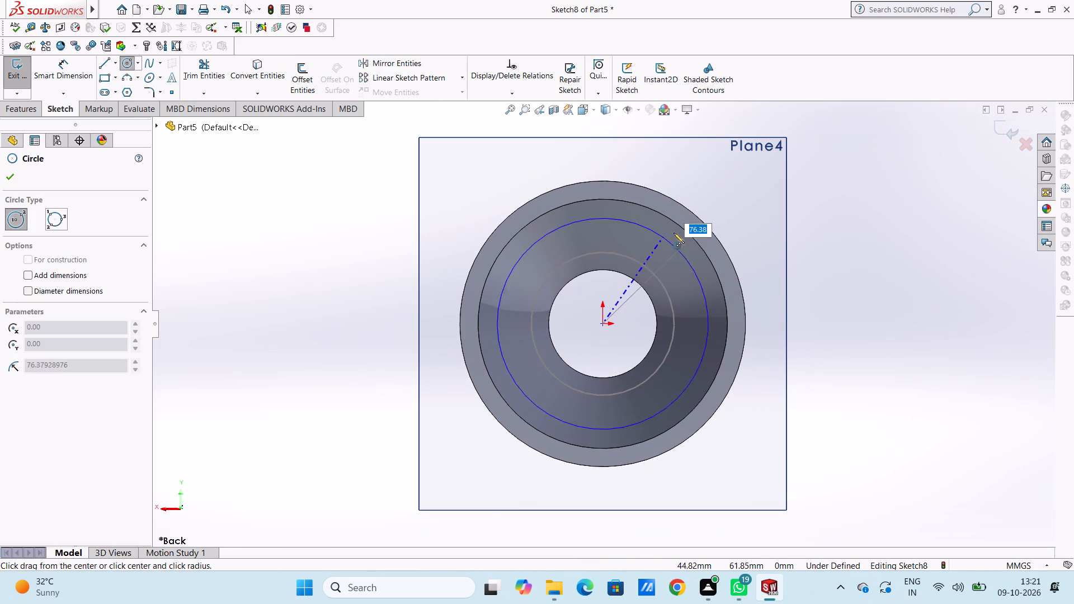
click(693, 215)
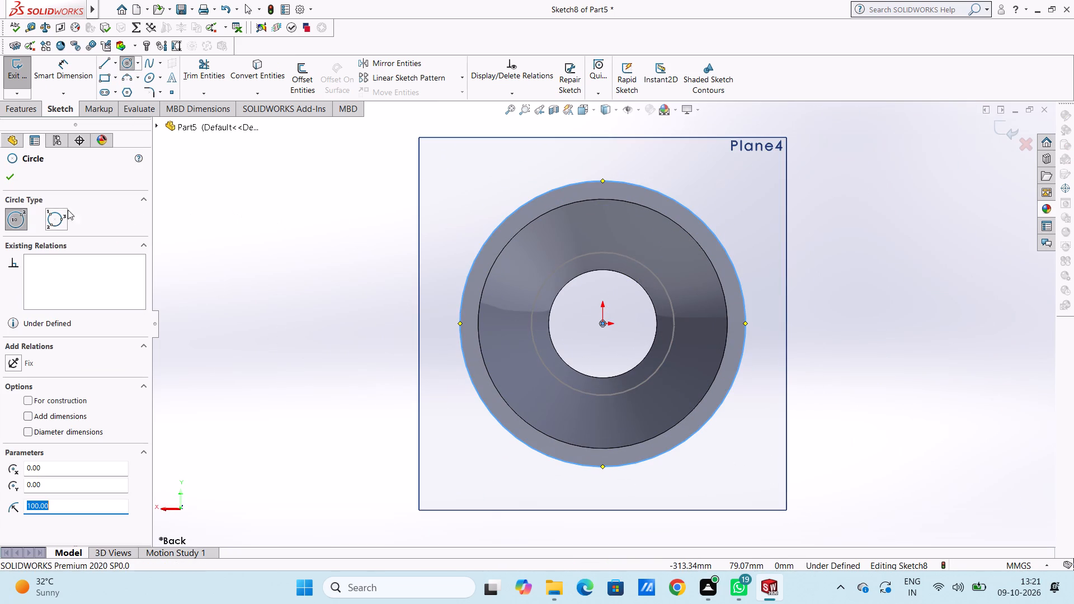
click(11, 177)
Dimension the circle on the large end face to a 200 mm diameter.
click(60, 77)
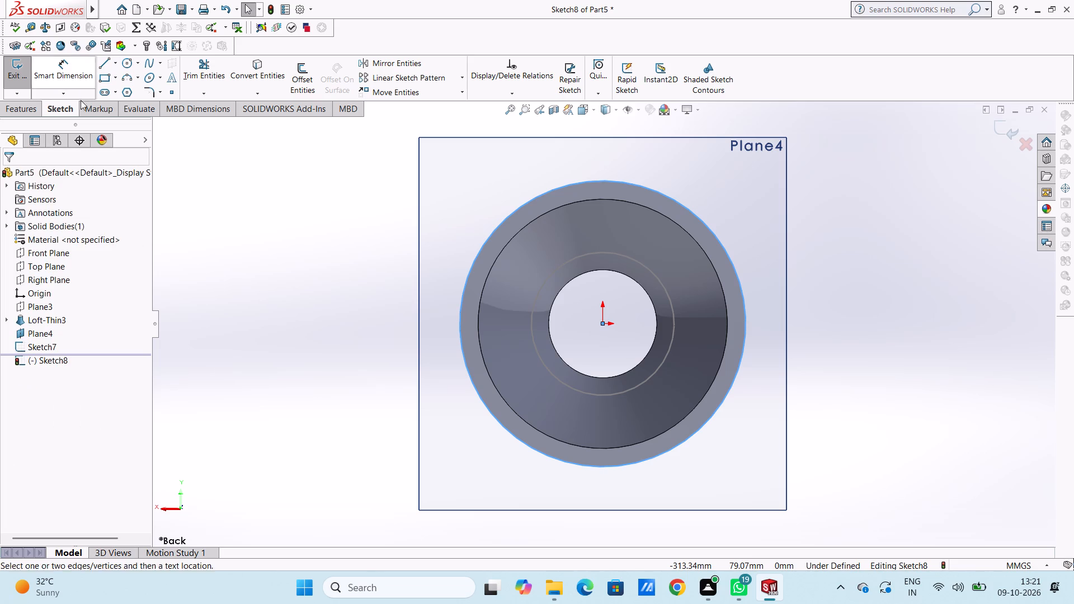
click(460, 328)
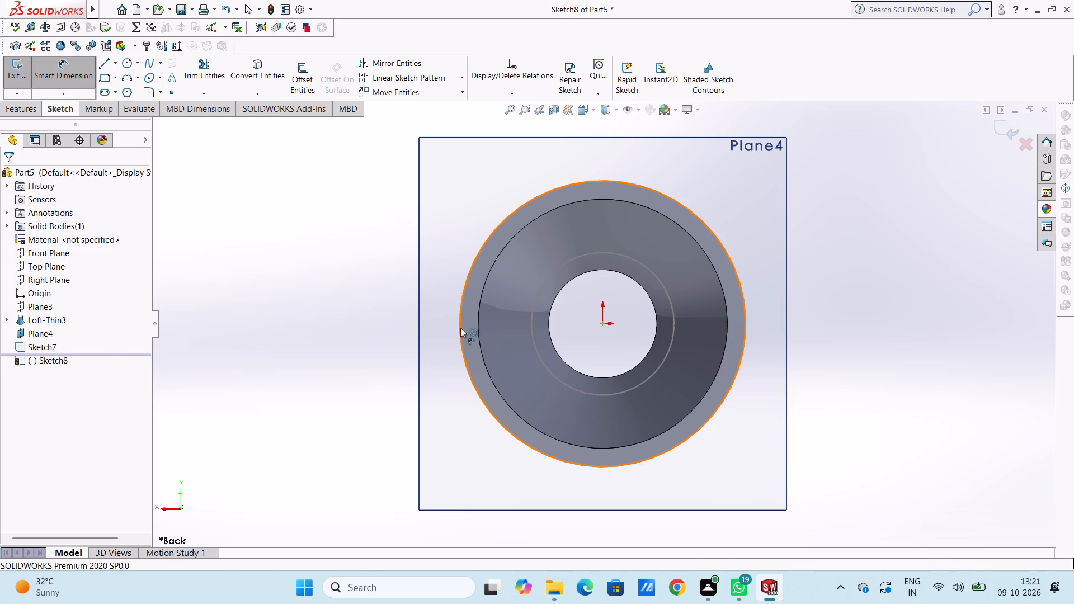
click(337, 496)
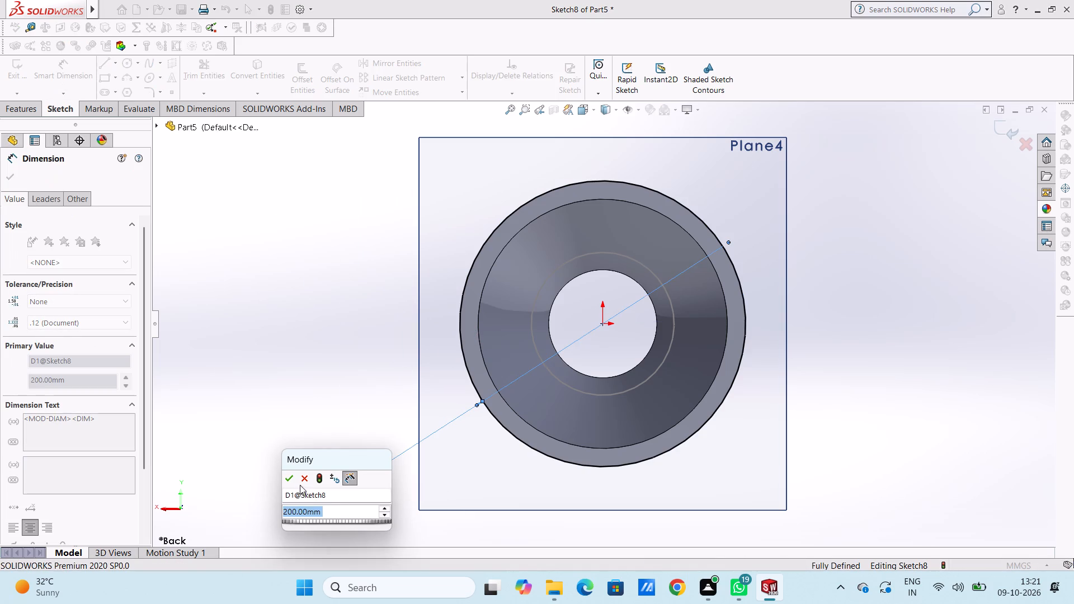
click(293, 480)
click(295, 438)
middle_drag(319, 365, 369, 399)
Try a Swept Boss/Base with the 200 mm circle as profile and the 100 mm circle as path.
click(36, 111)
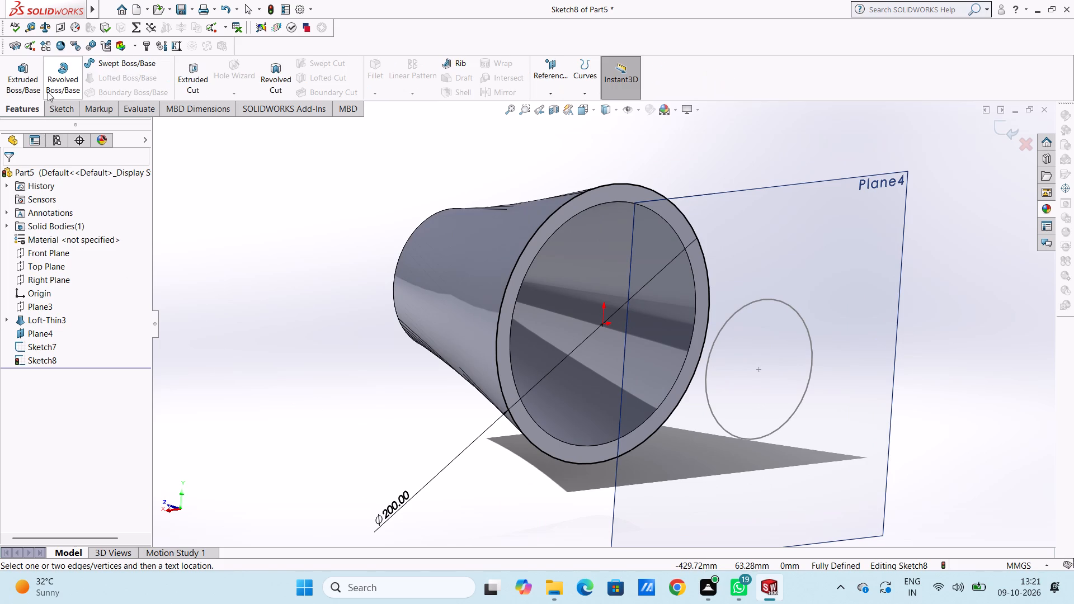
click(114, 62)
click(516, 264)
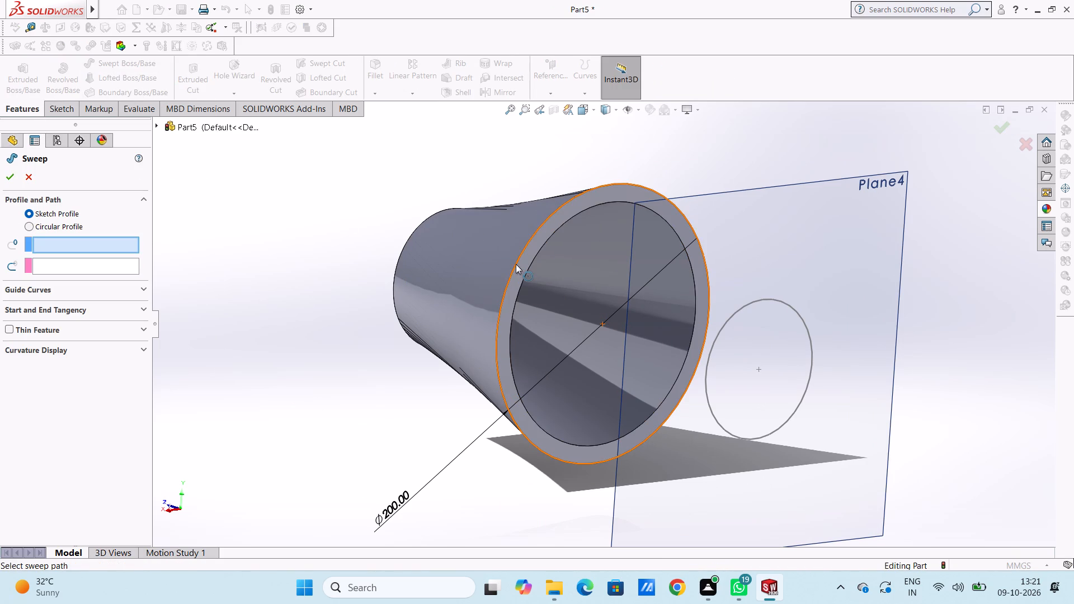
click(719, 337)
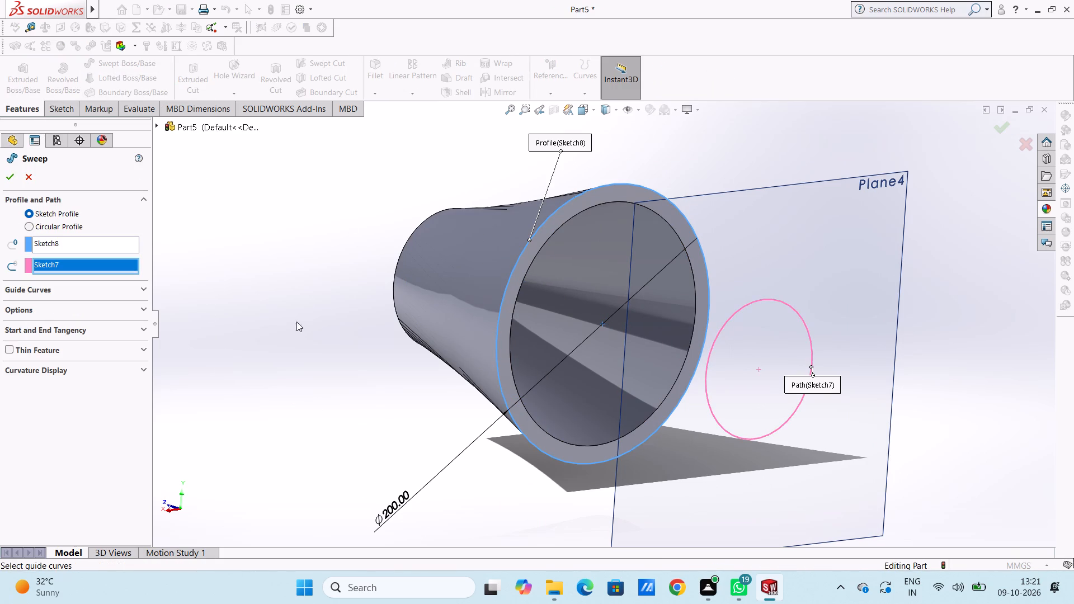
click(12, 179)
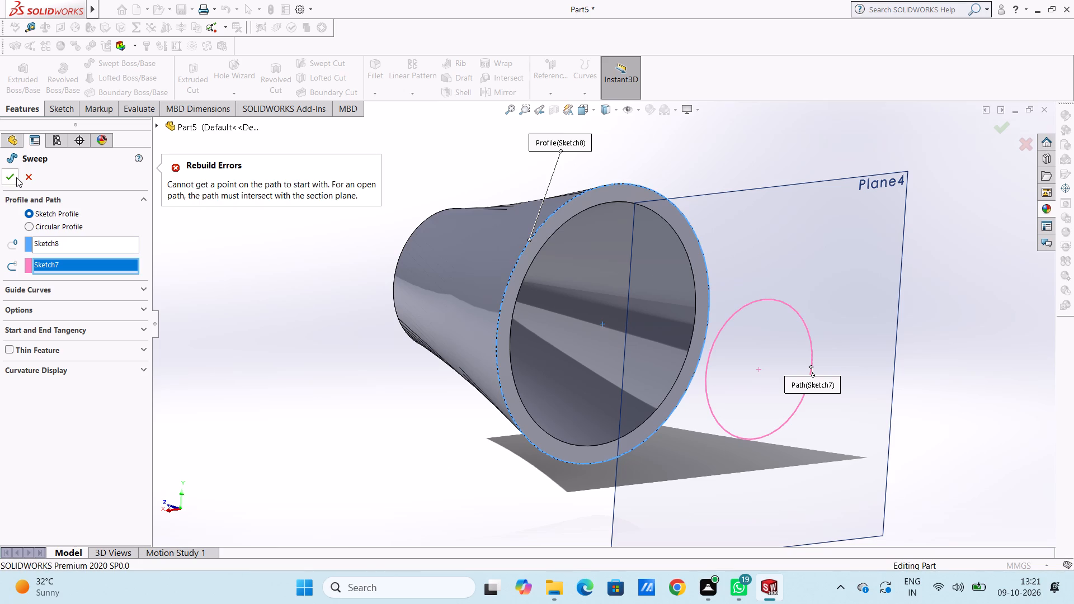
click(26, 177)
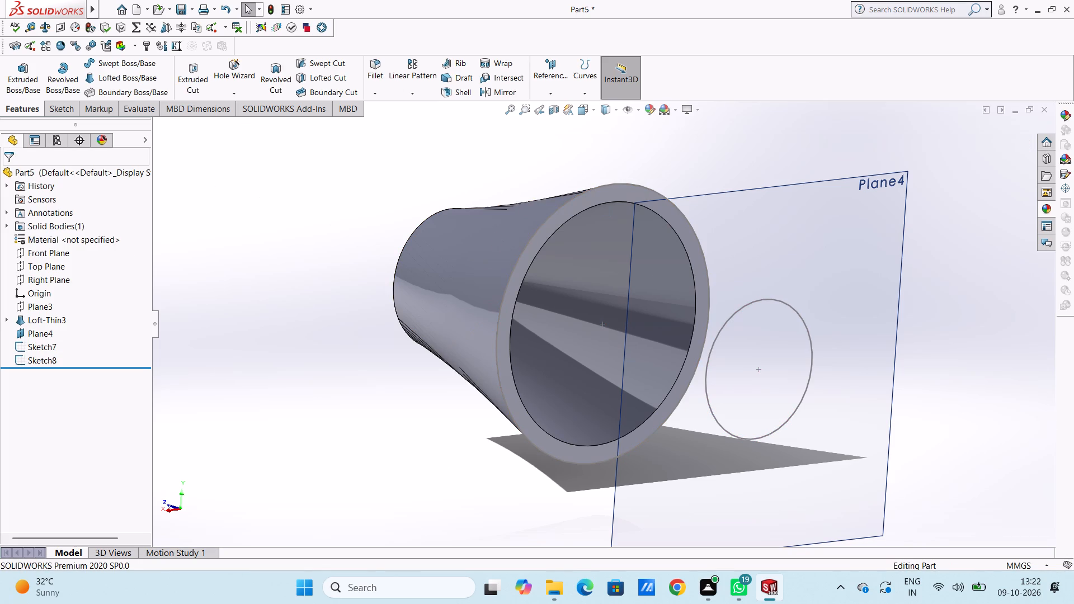
Loft the 200 mm circle to the 100 mm circle as a 12 mm thin feature with the wall thickness reversed inward.
click(125, 79)
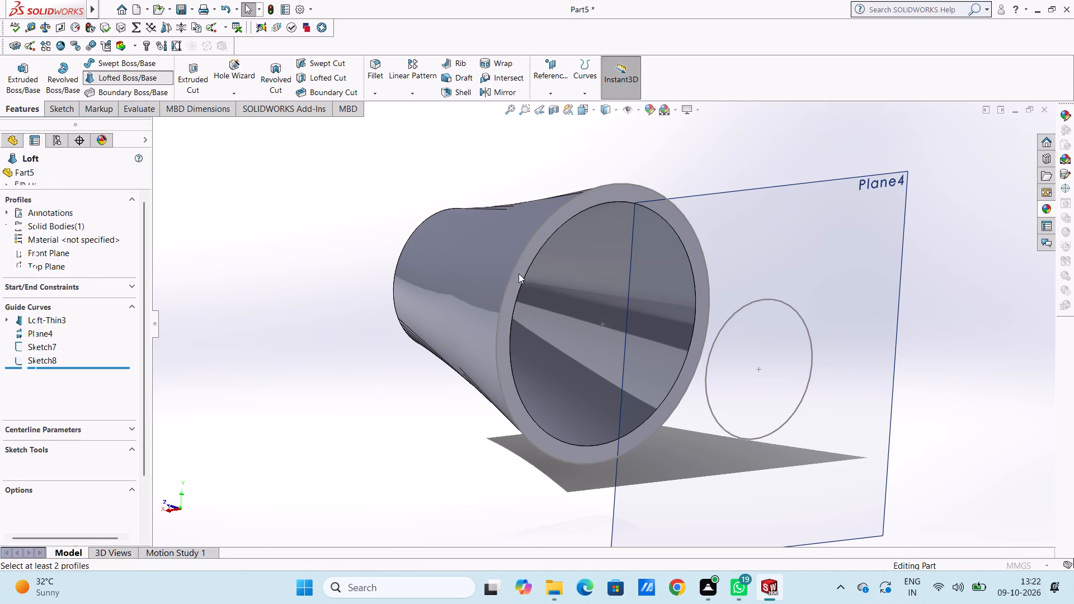
click(516, 264)
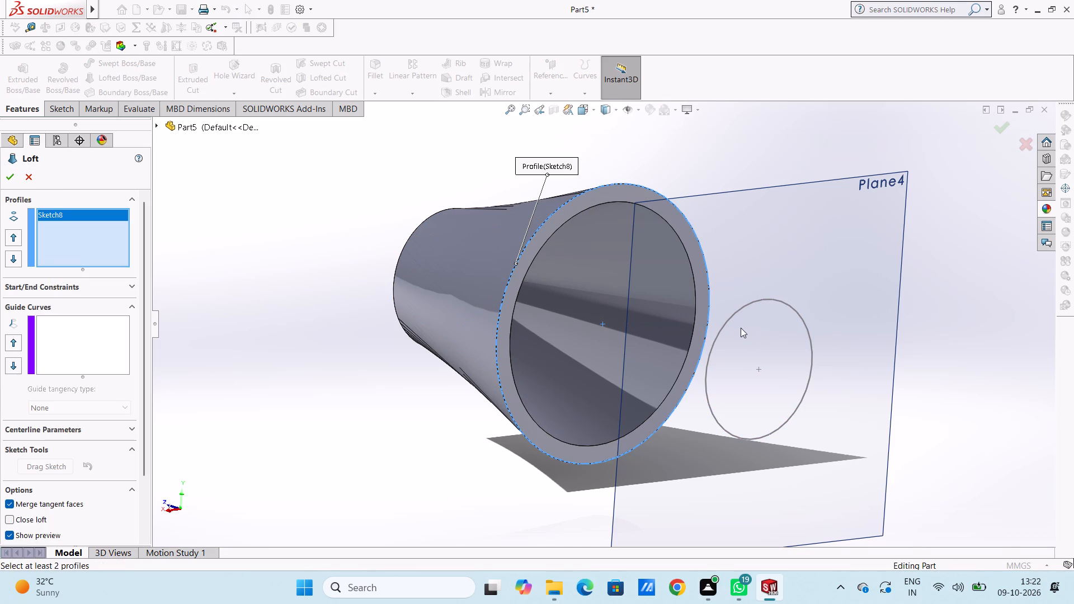
click(729, 320)
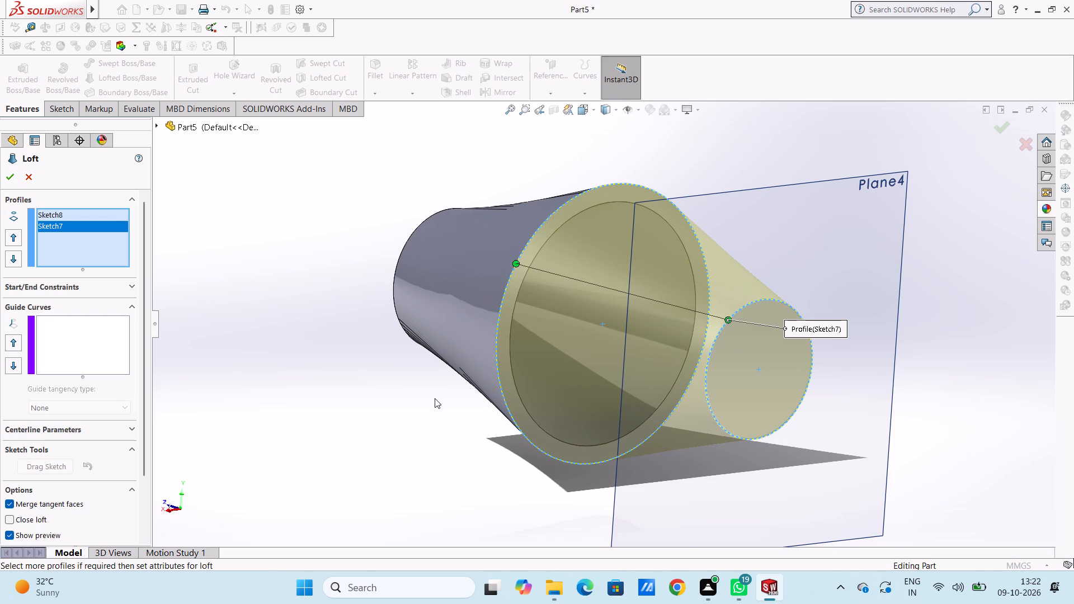
middle_click(433, 398)
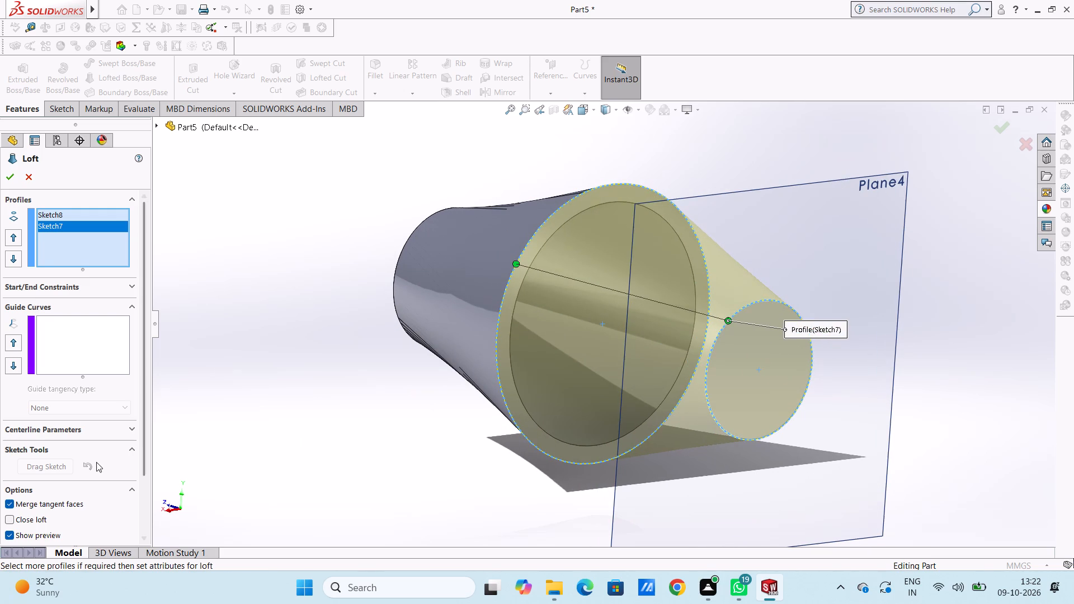
scroll(149, 445, down, 4)
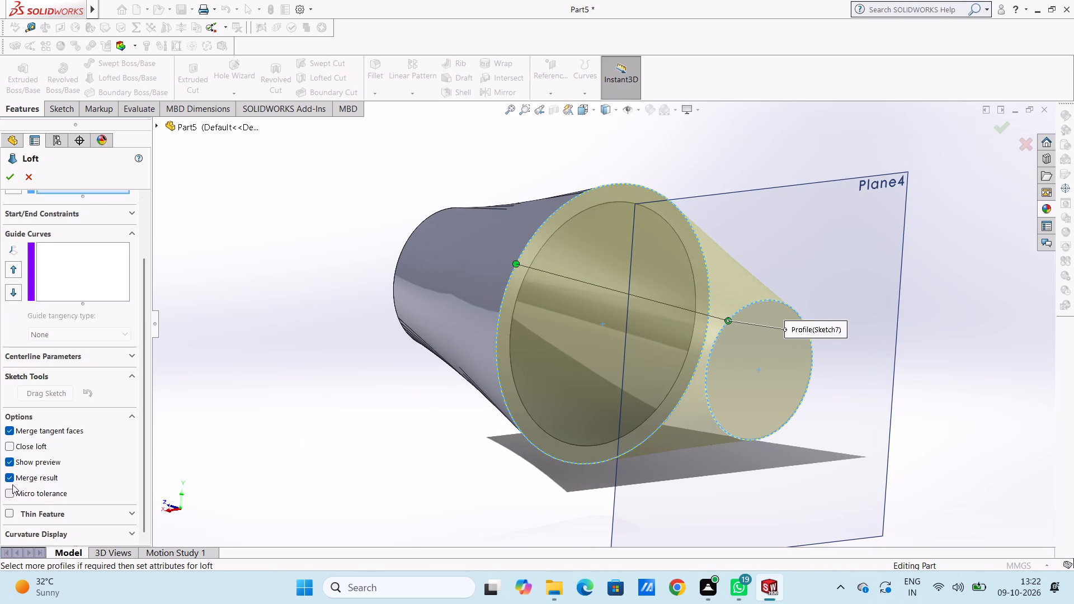
click(8, 512)
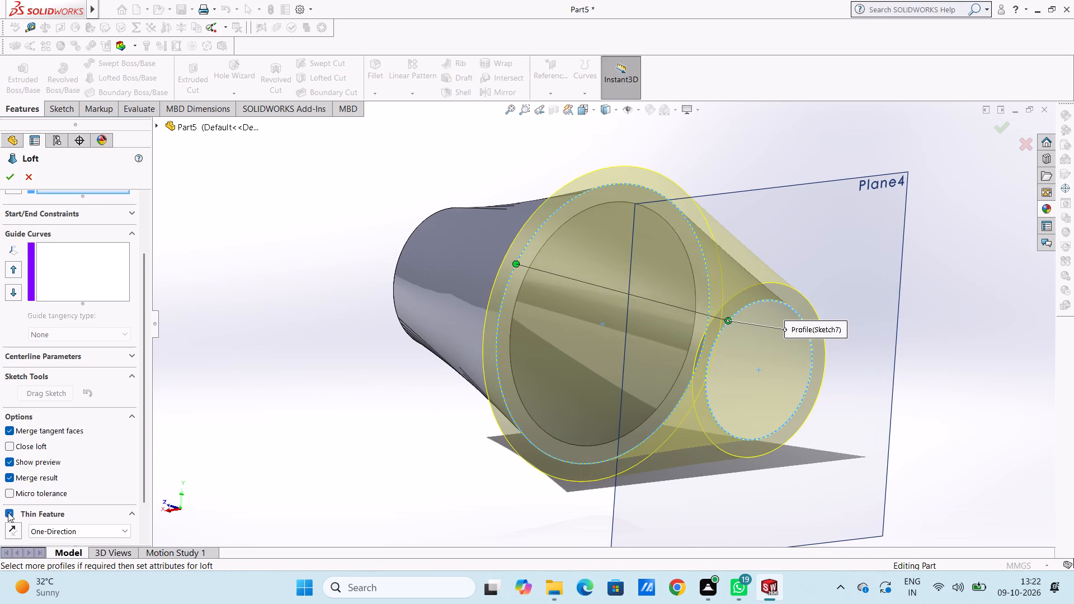
click(12, 531)
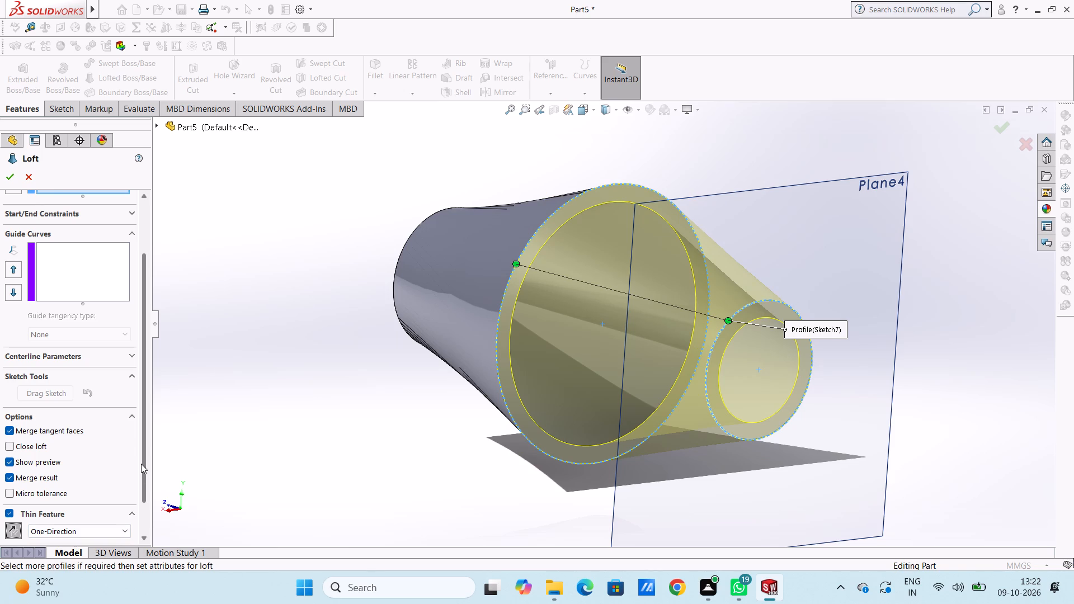
scroll(141, 464, down, 4)
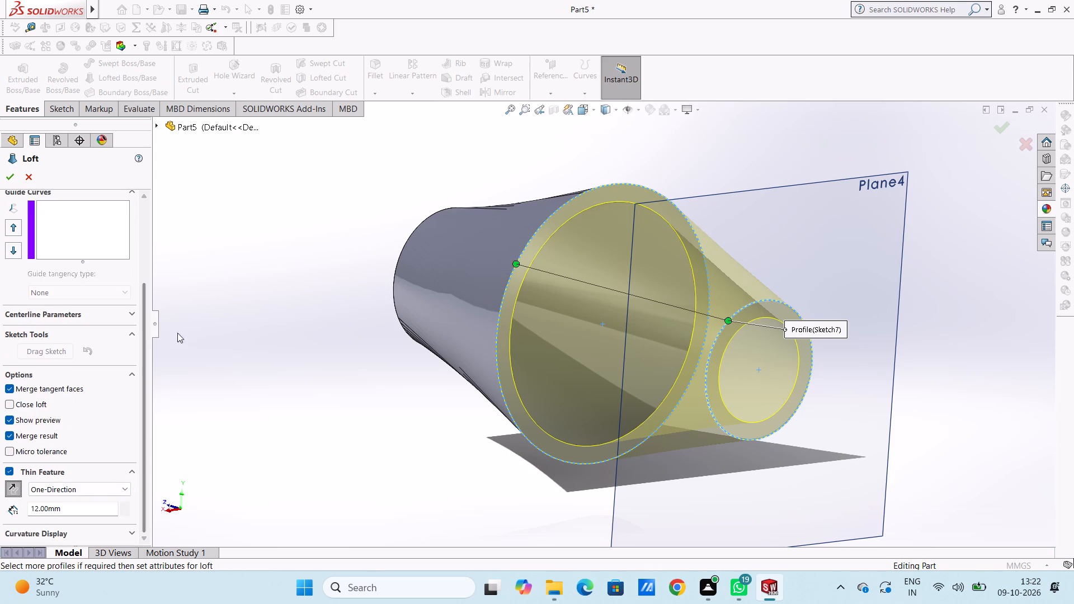
click(8, 180)
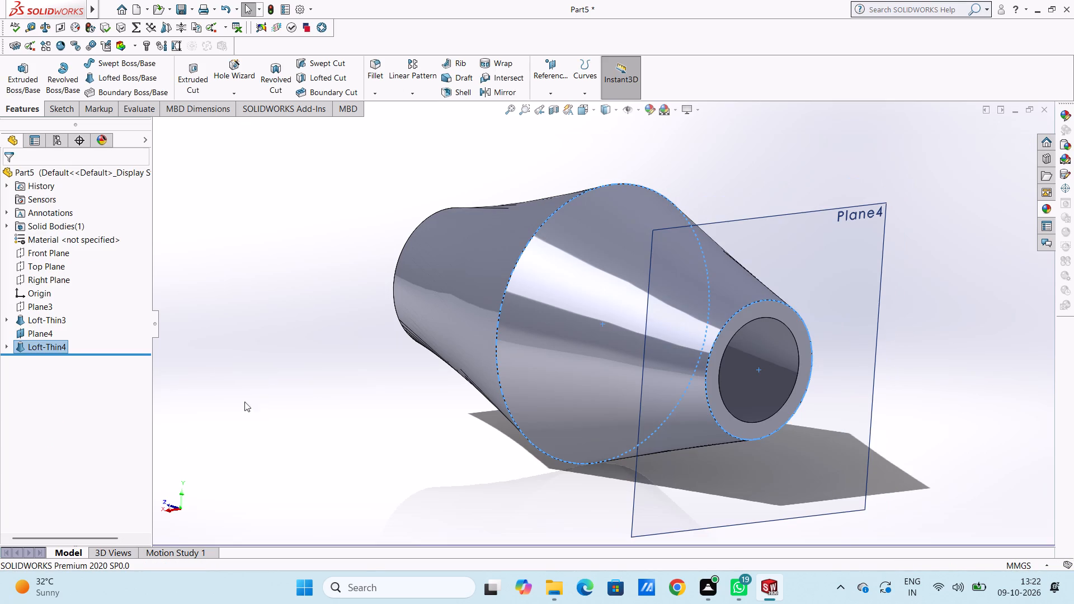
Hide the offset plane at the new loft's small end.
click(50, 330)
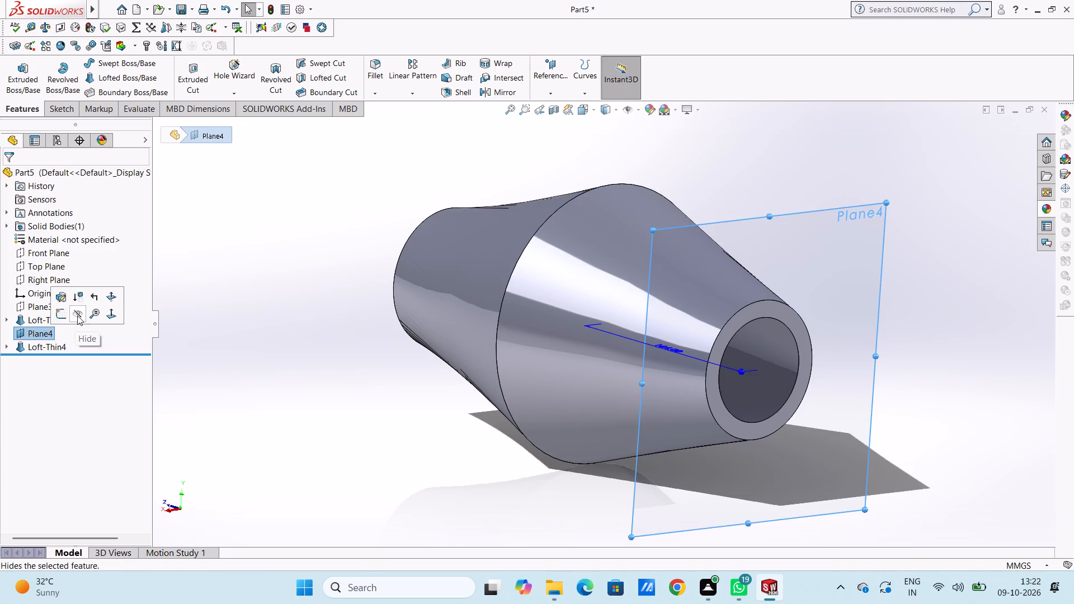
click(77, 315)
click(268, 370)
Fillet the outer circular edge where the two tapers meet with a 10 mm radius.
middle_drag(294, 355, 365, 378)
scroll(356, 377, up, 3)
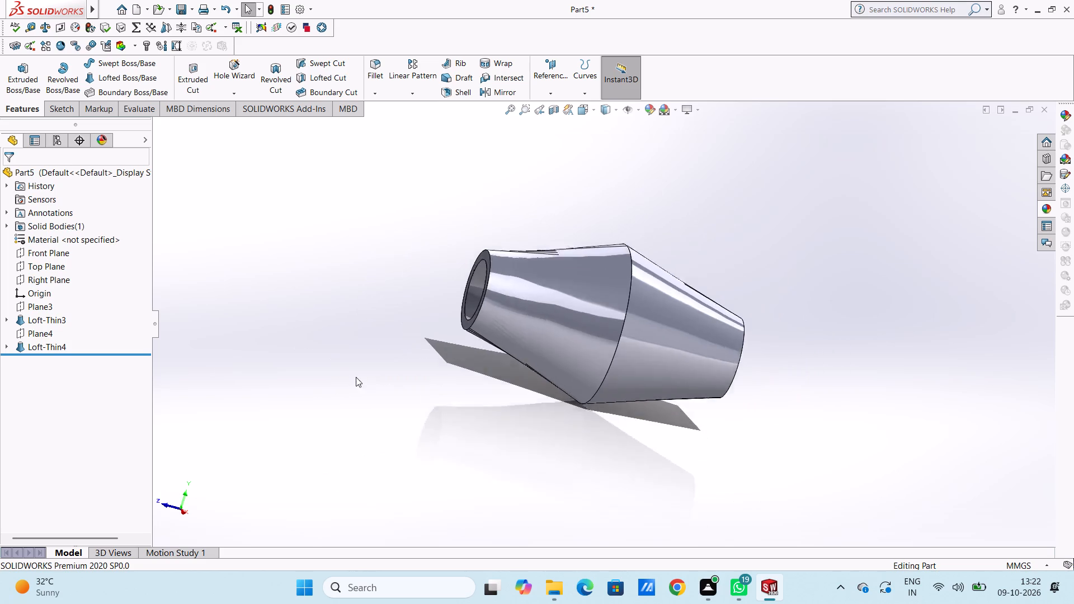
scroll(356, 377, up, 1)
middle_drag(428, 442, 433, 408)
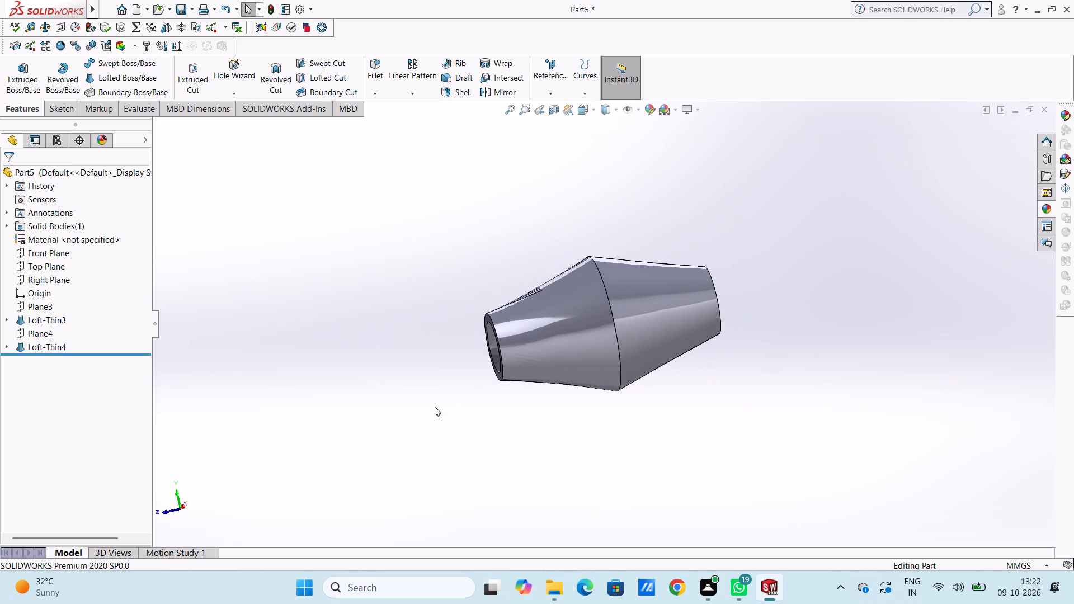
scroll(656, 291, down, 5)
middle_drag(485, 315, 498, 320)
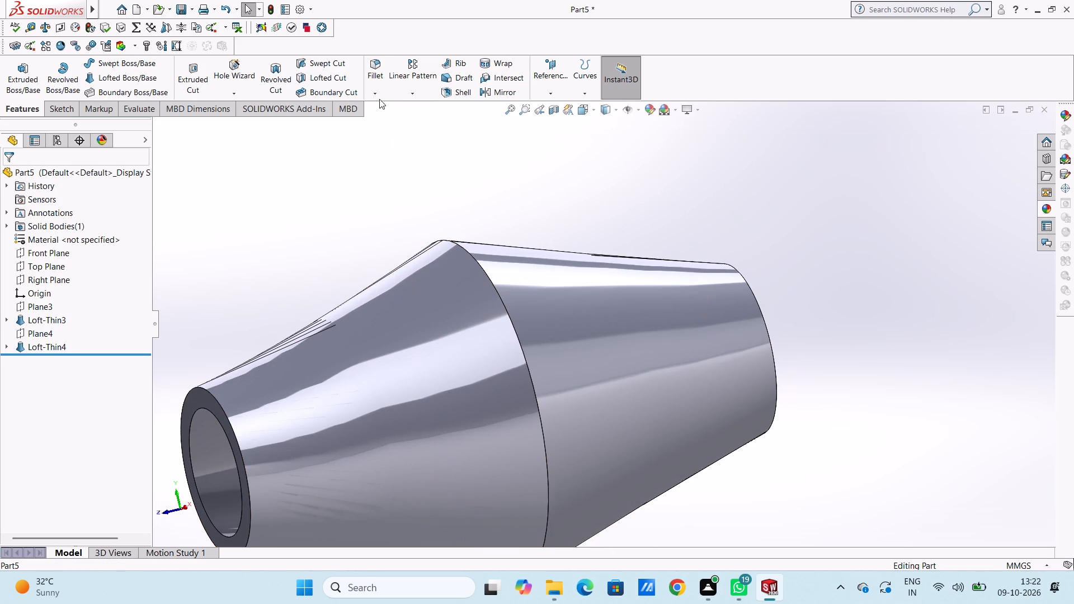
click(375, 70)
click(494, 289)
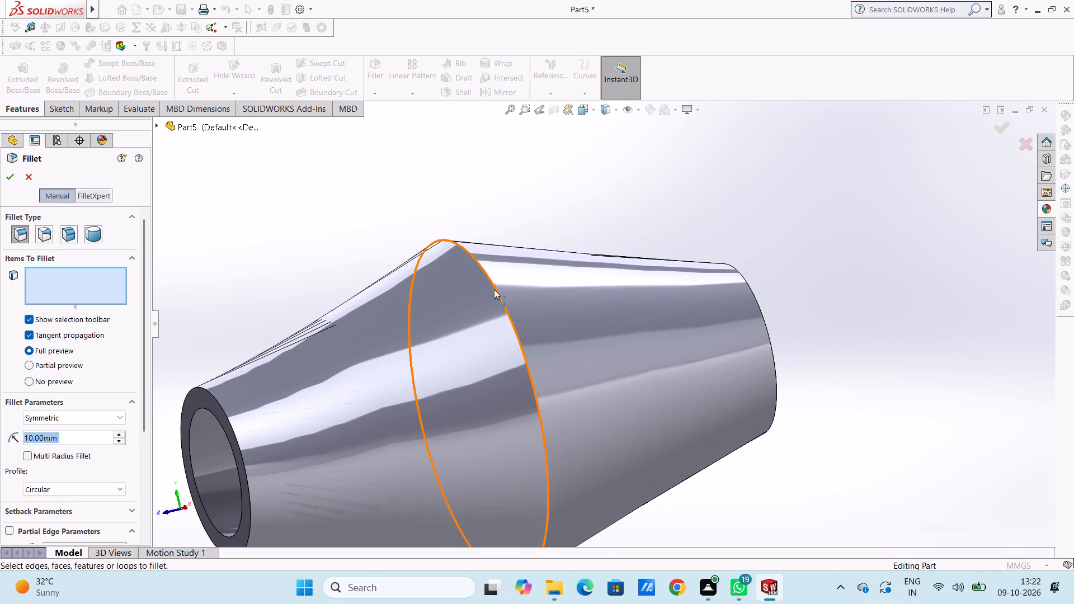
click(6, 179)
click(267, 213)
Start a sketch on the first loft's small ring-shaped end face and draw an origin-centred circle of about 37.6 mm radius at its inner edge.
scroll(296, 230, up, 5)
middle_drag(338, 309, 354, 287)
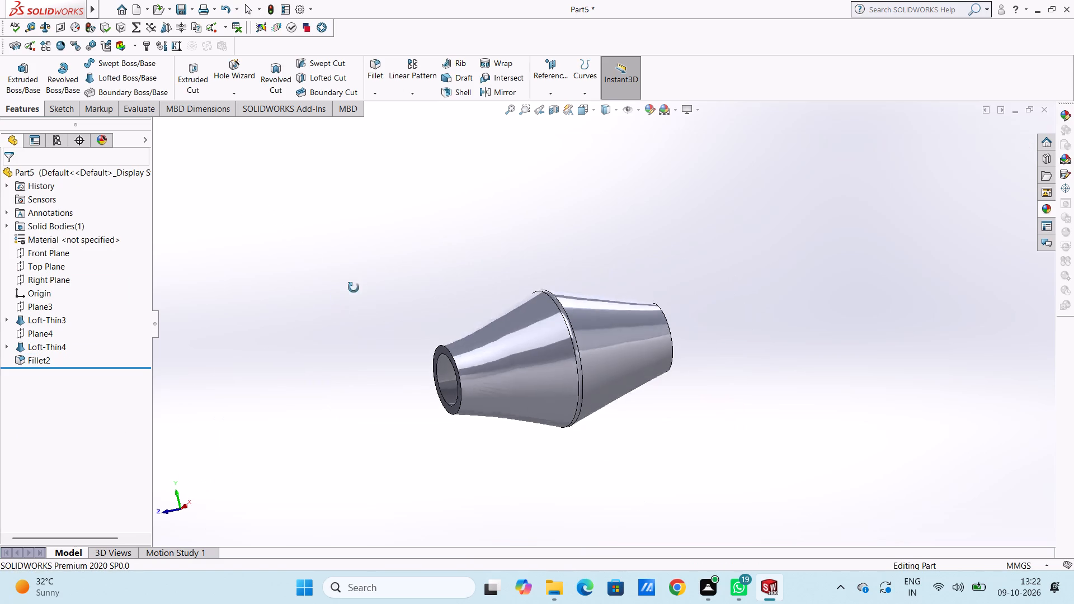
middle_drag(354, 287, 347, 319)
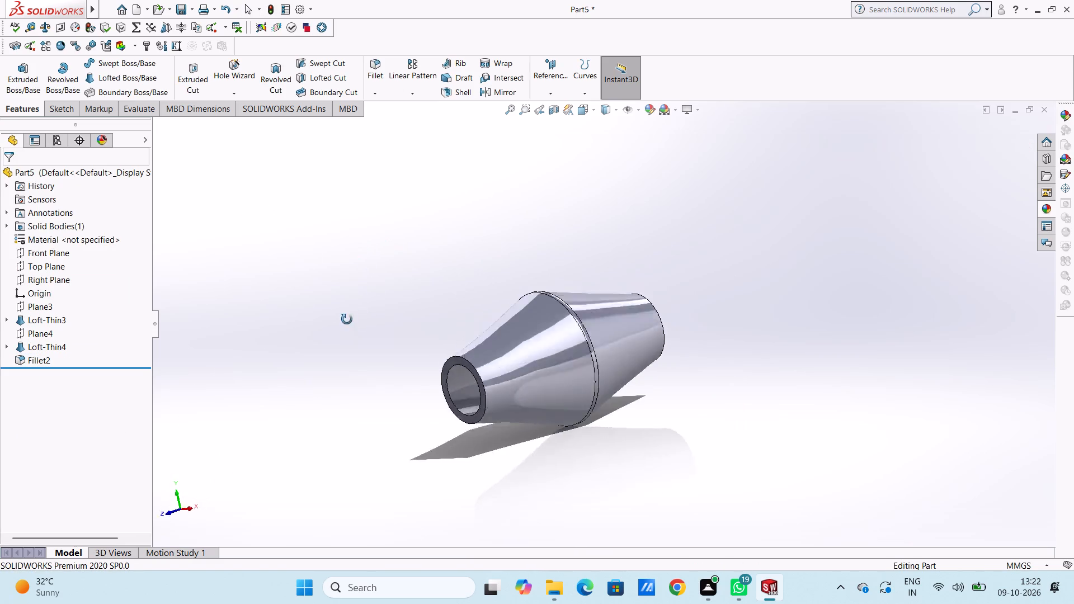
middle_drag(347, 319, 364, 325)
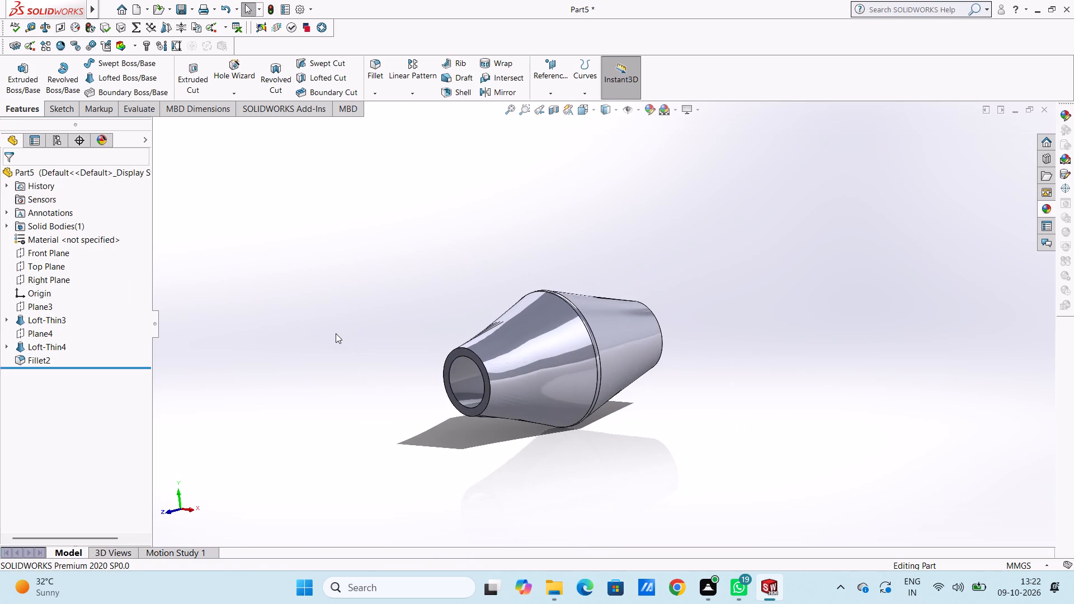
key(ctrl+1)
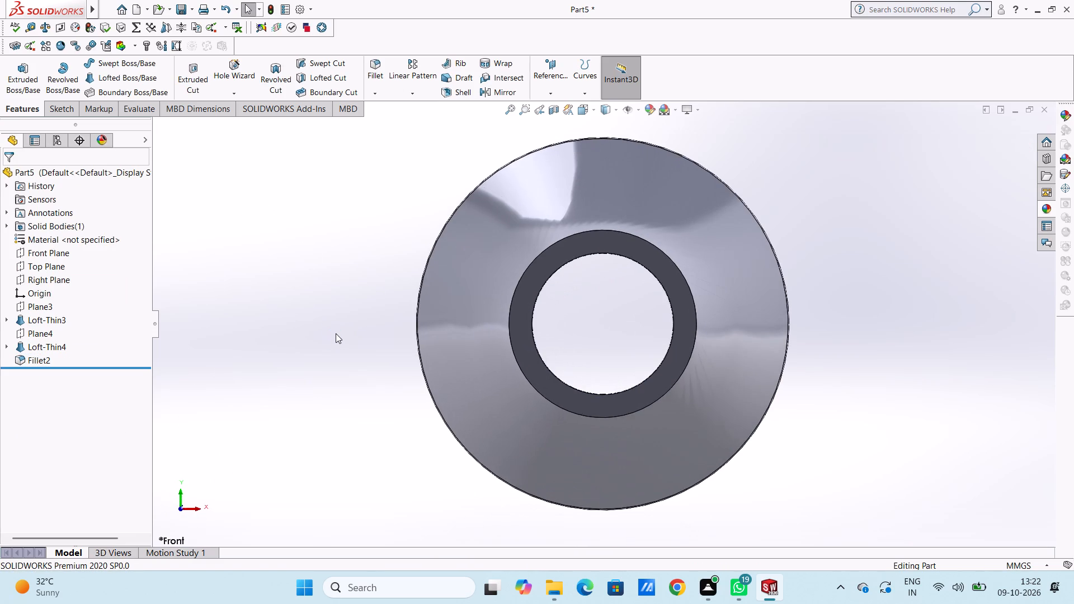
scroll(336, 333, up, 3)
click(616, 278)
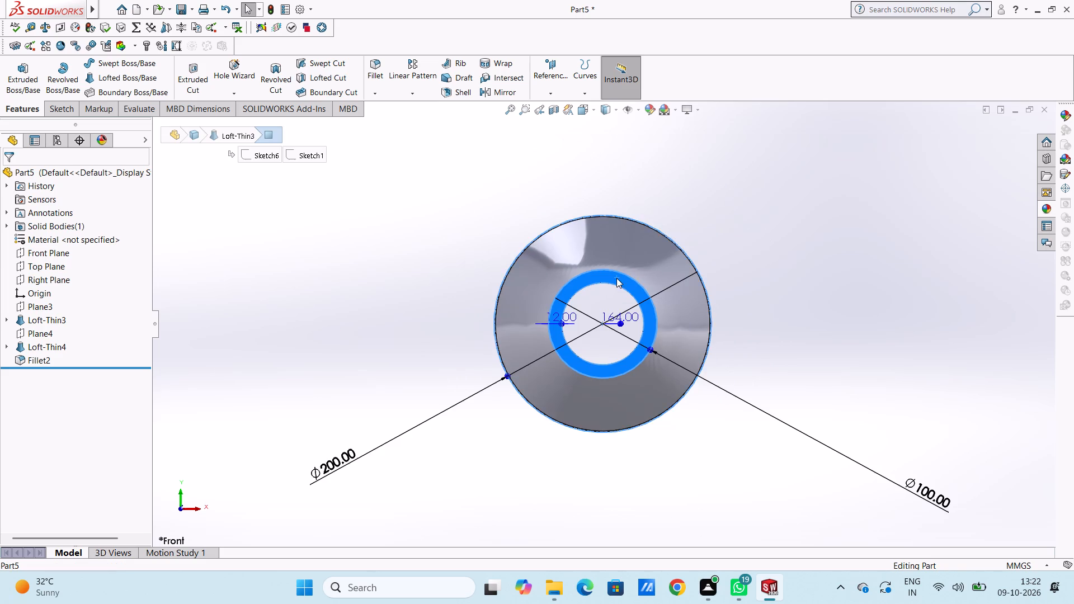
click(669, 246)
click(376, 258)
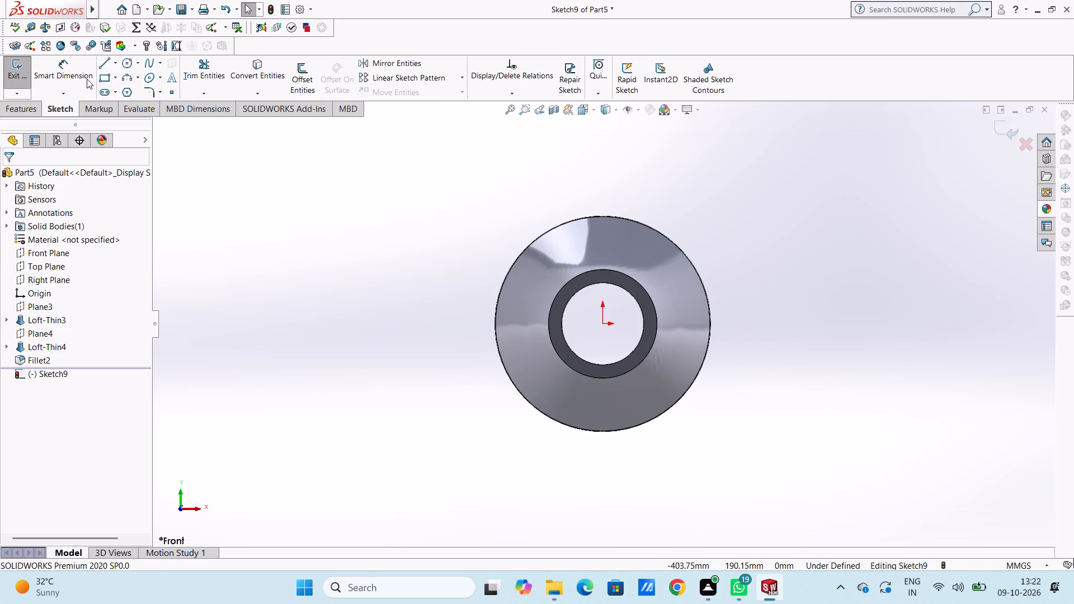
click(127, 62)
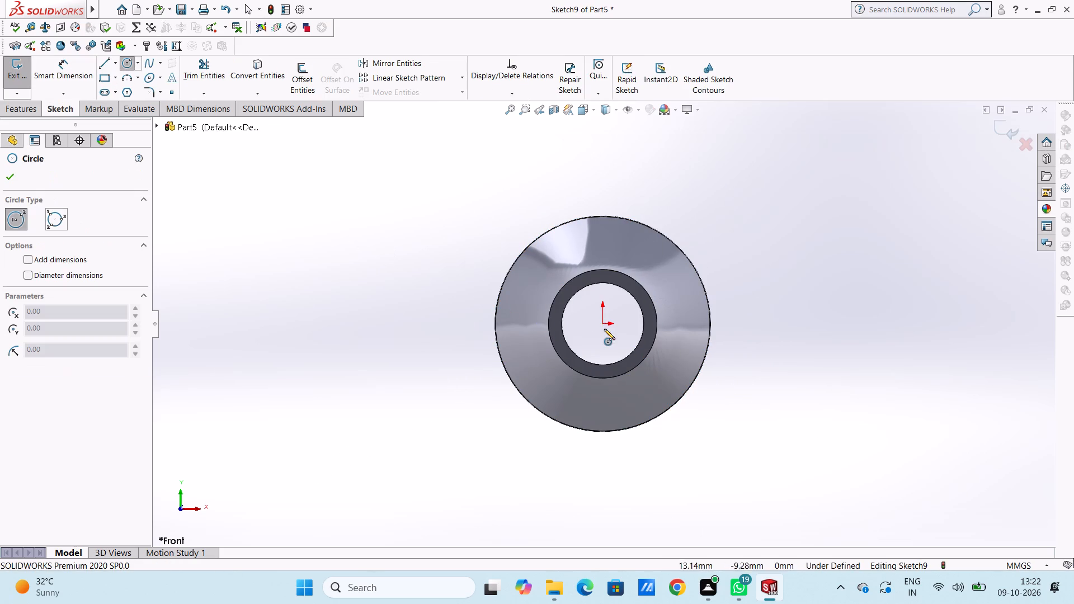
click(601, 324)
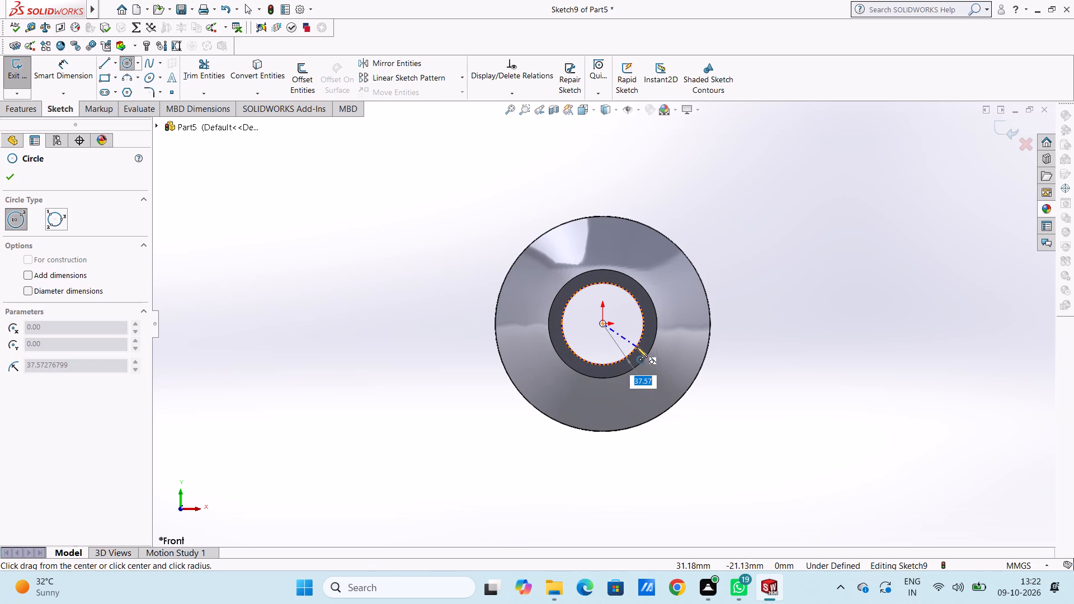
click(637, 346)
Sketch two larger concentric circles about the origin, with radii of about 93 mm and 131 mm.
click(601, 323)
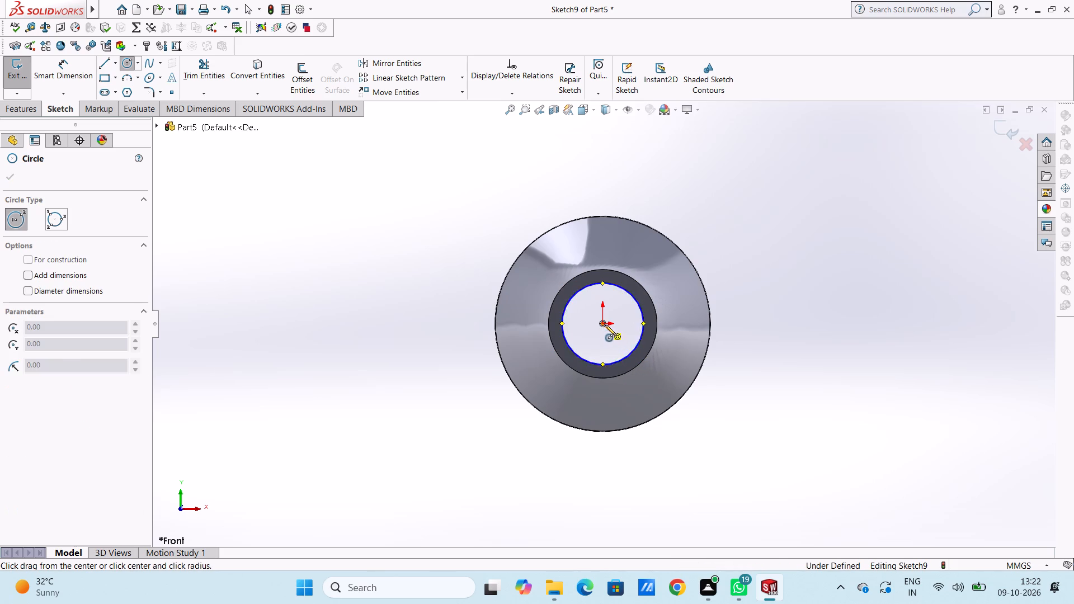
click(689, 375)
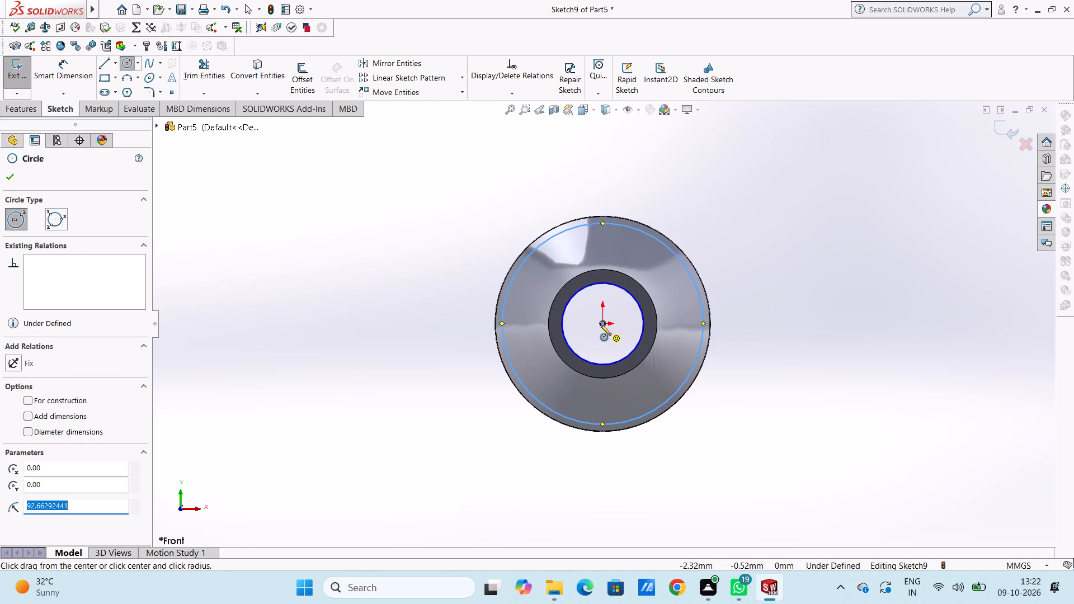
click(602, 322)
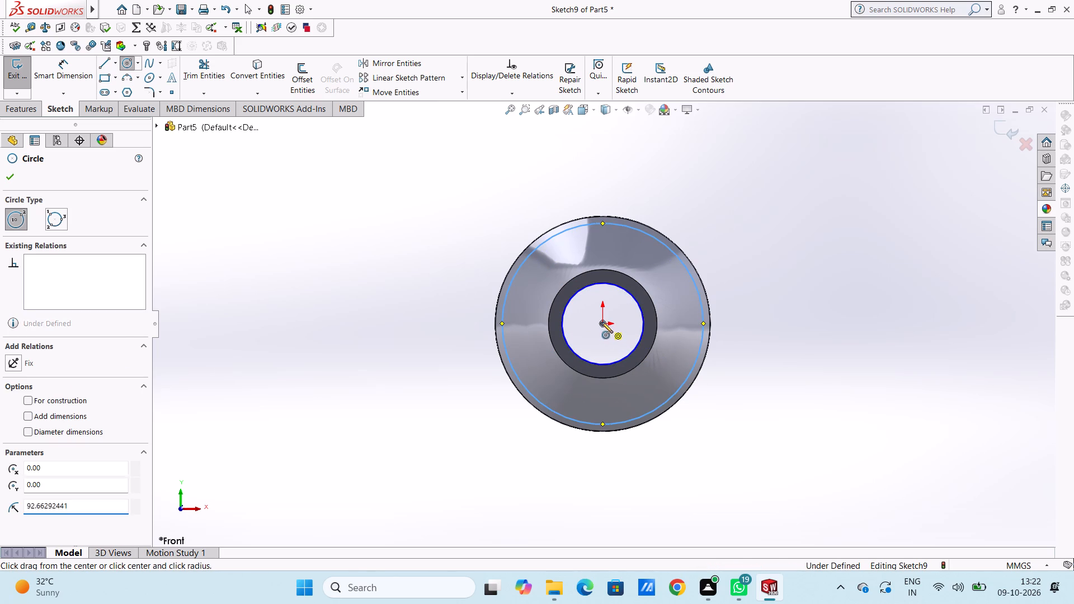
click(728, 391)
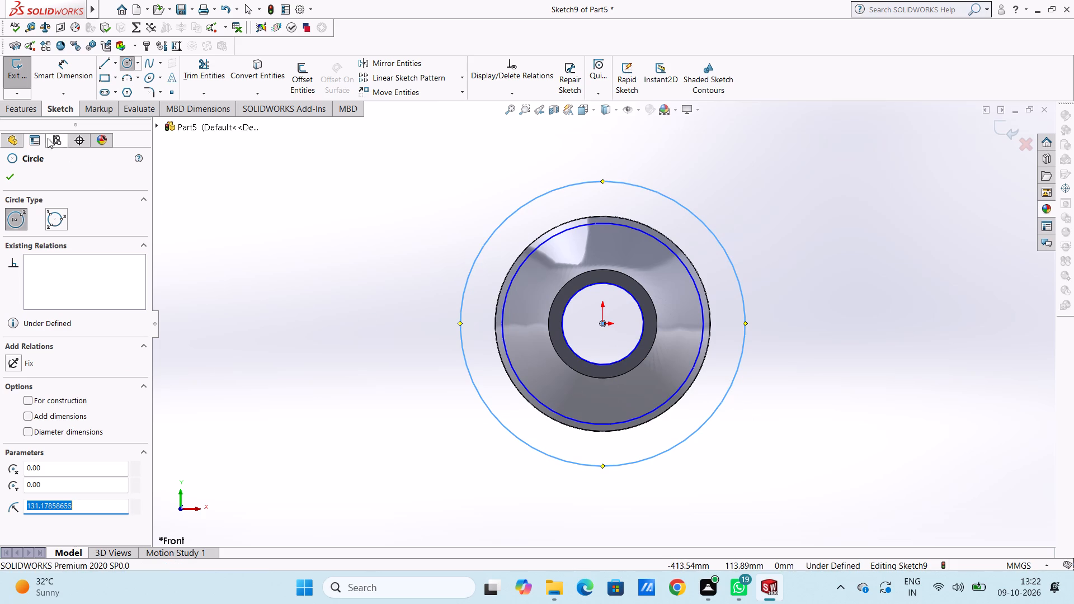
Dimension the innermost circle's diameter, keeping its drawn size.
click(31, 115)
click(63, 110)
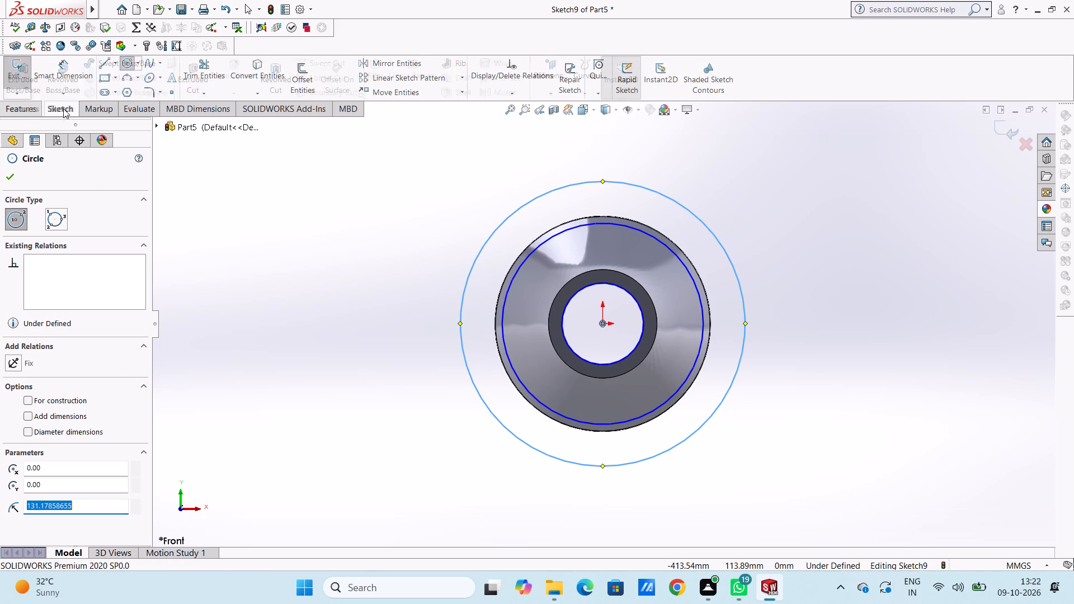
click(61, 79)
scroll(764, 245, down, 2)
scroll(701, 305, up, 4)
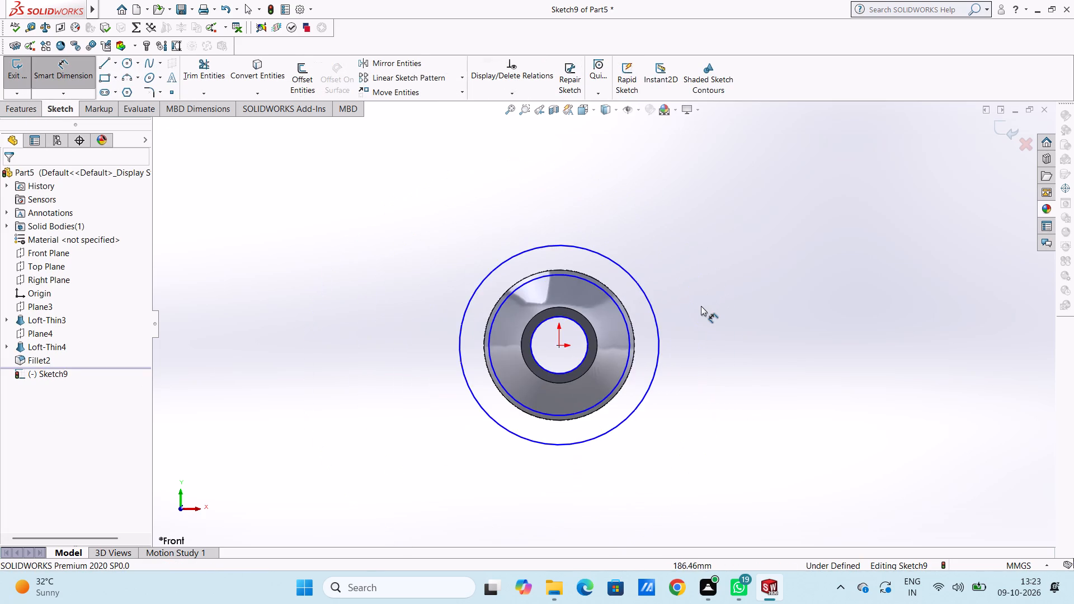
middle_drag(701, 306, 678, 332)
click(530, 390)
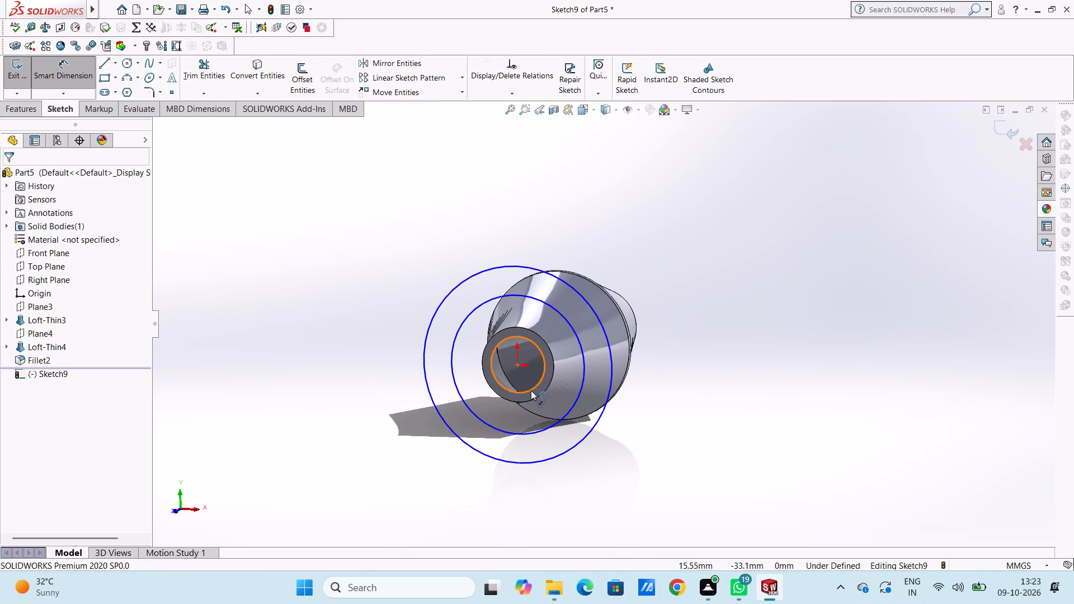
click(746, 457)
click(700, 440)
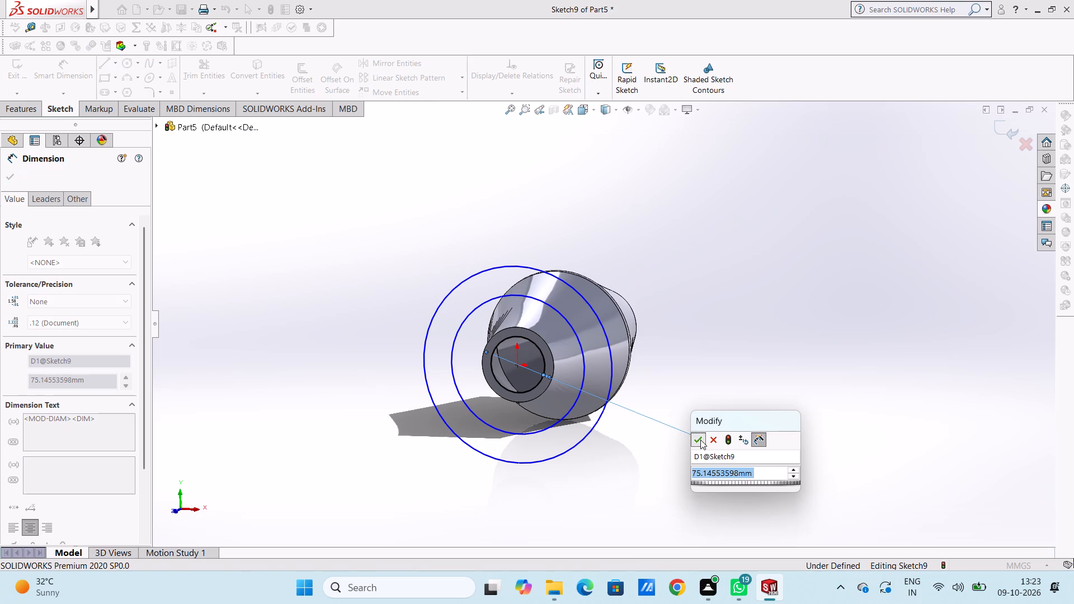
click(691, 398)
Dimension the middle circle to a 160 mm diameter.
click(583, 356)
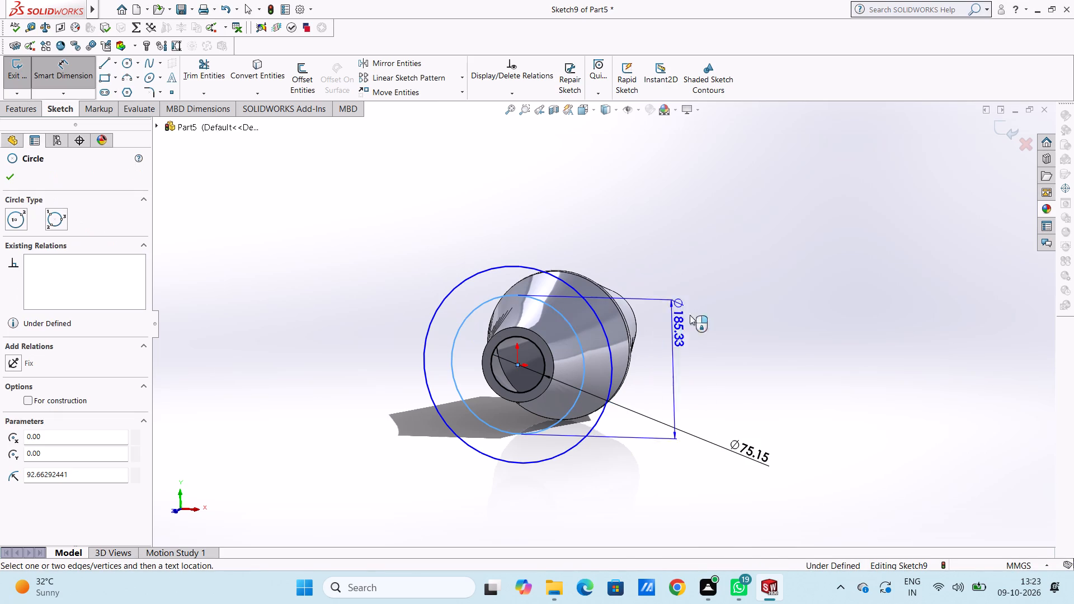
click(833, 241)
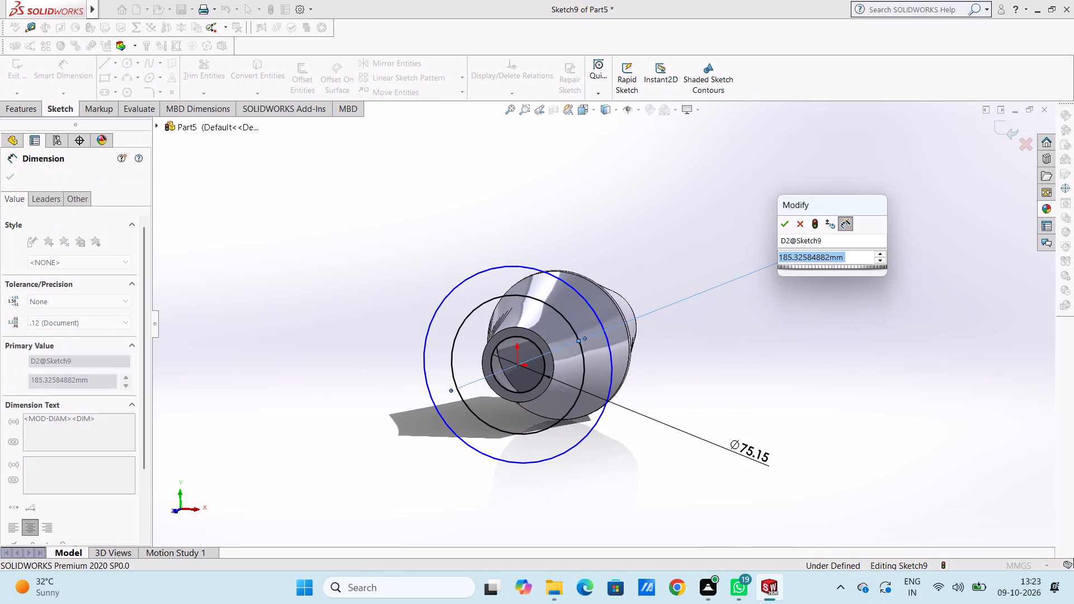
text(160)
key(Return)
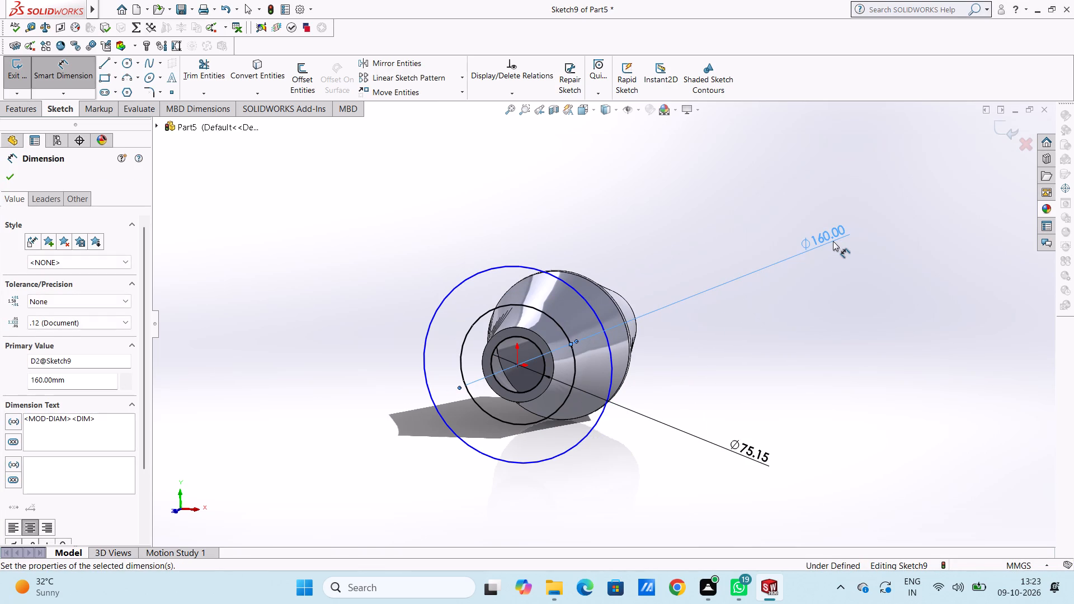
click(757, 362)
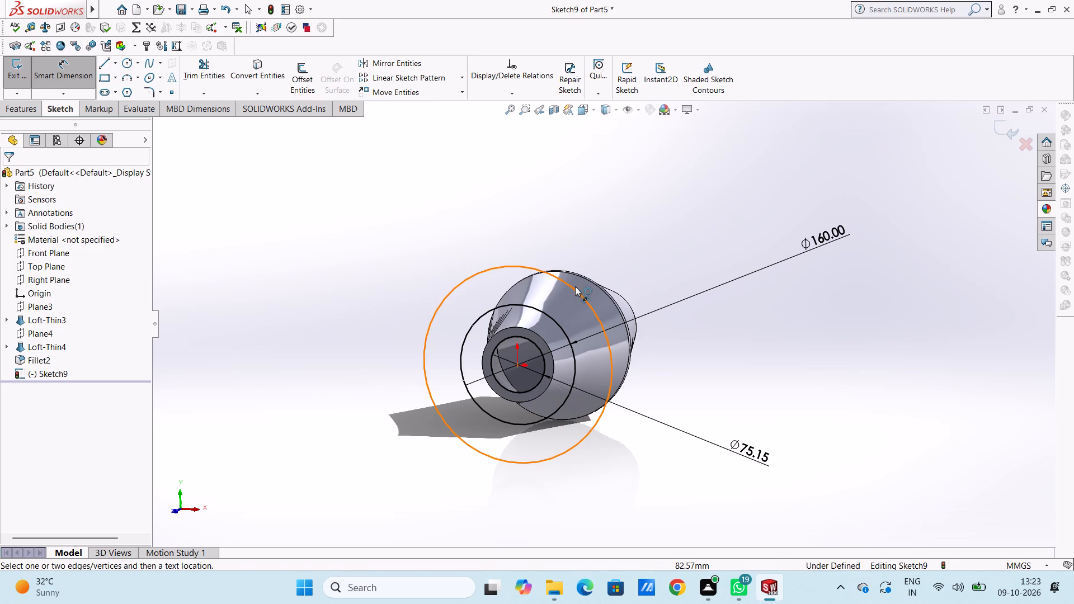
Dimension the outermost circle to a 200 mm diameter.
click(575, 288)
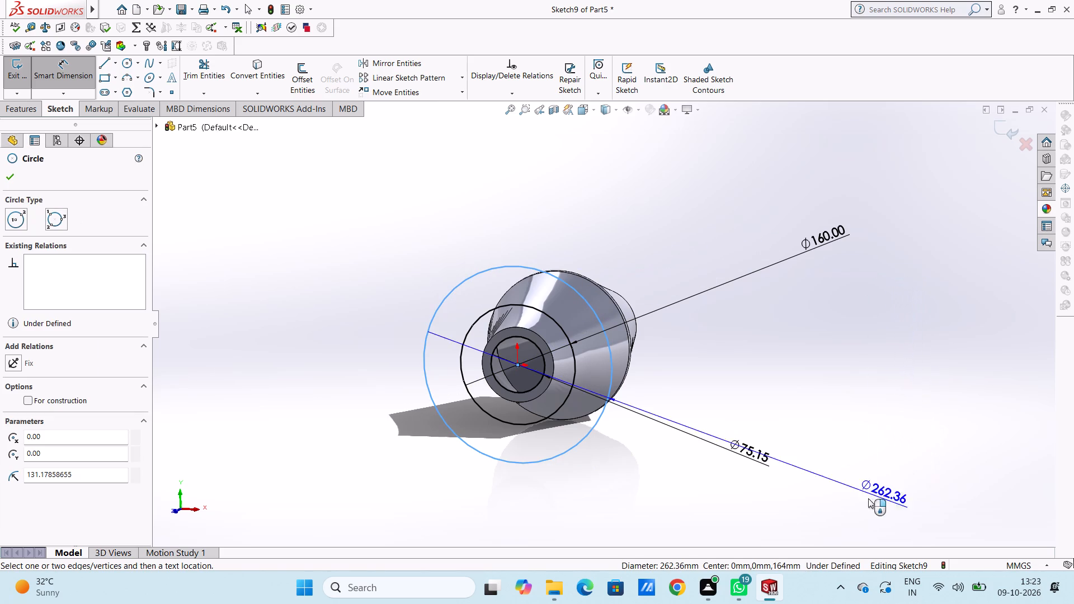
click(704, 497)
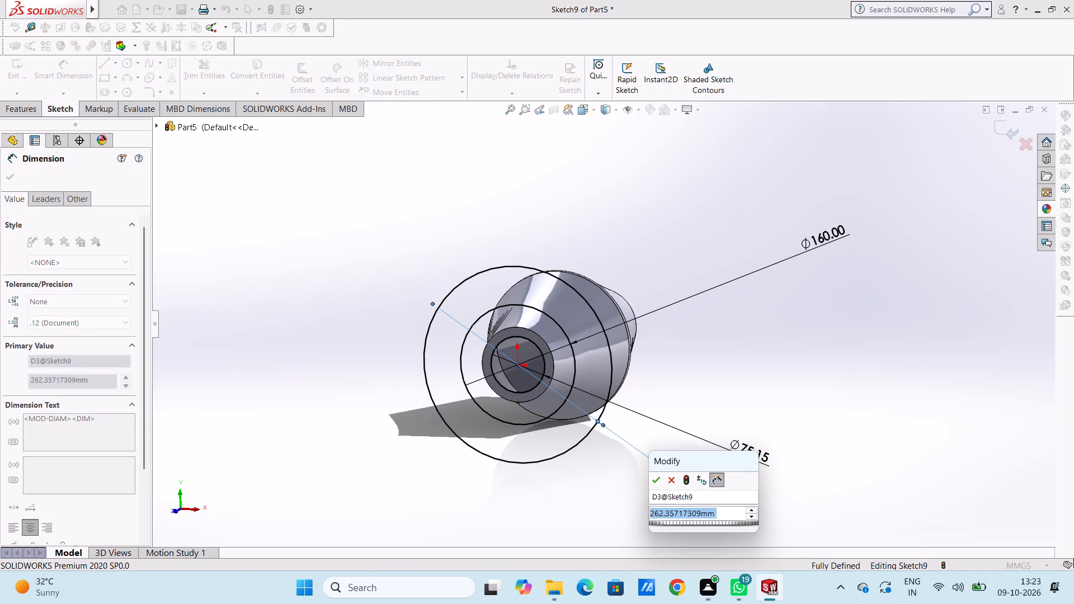
text(200)
key(Return)
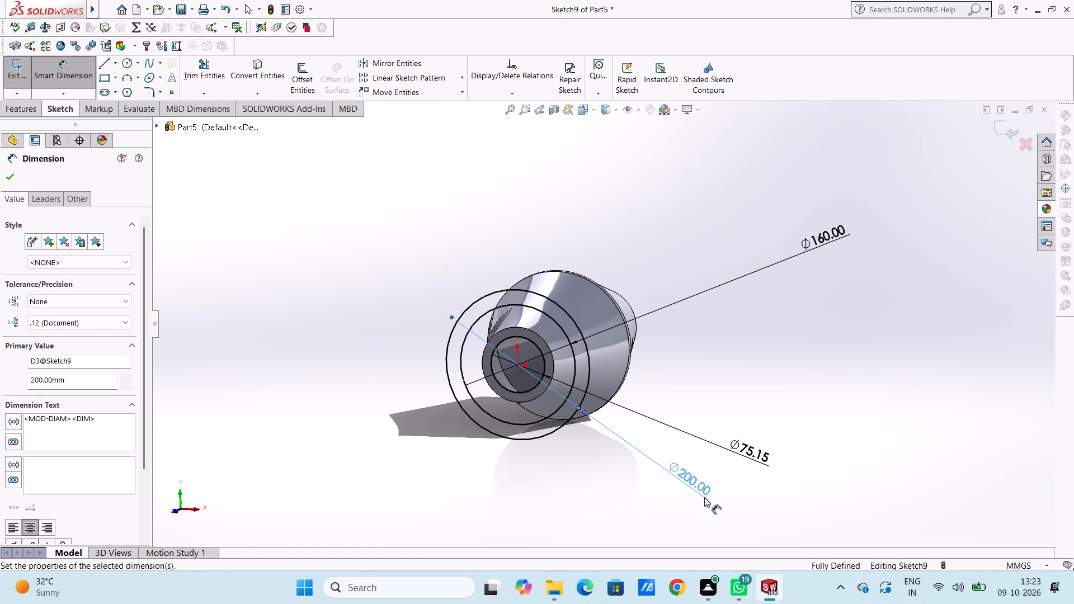
click(442, 230)
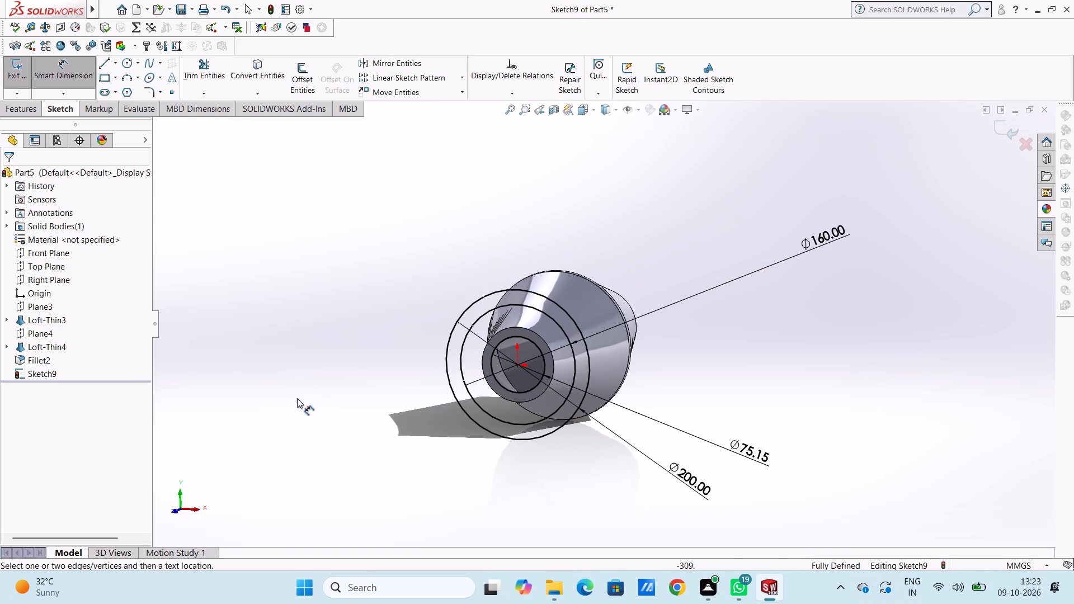
Sketch a small circle of about 15.8 mm radius centred on the top quadrant point of the 160 mm circle.
key(ctrl+1)
scroll(394, 275, down, 1)
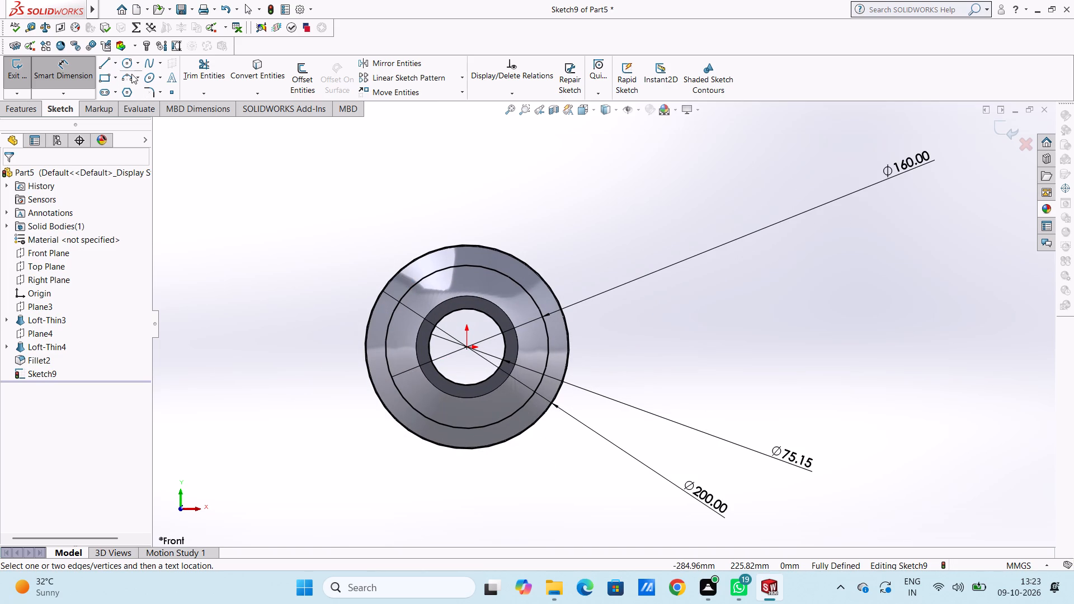
click(123, 62)
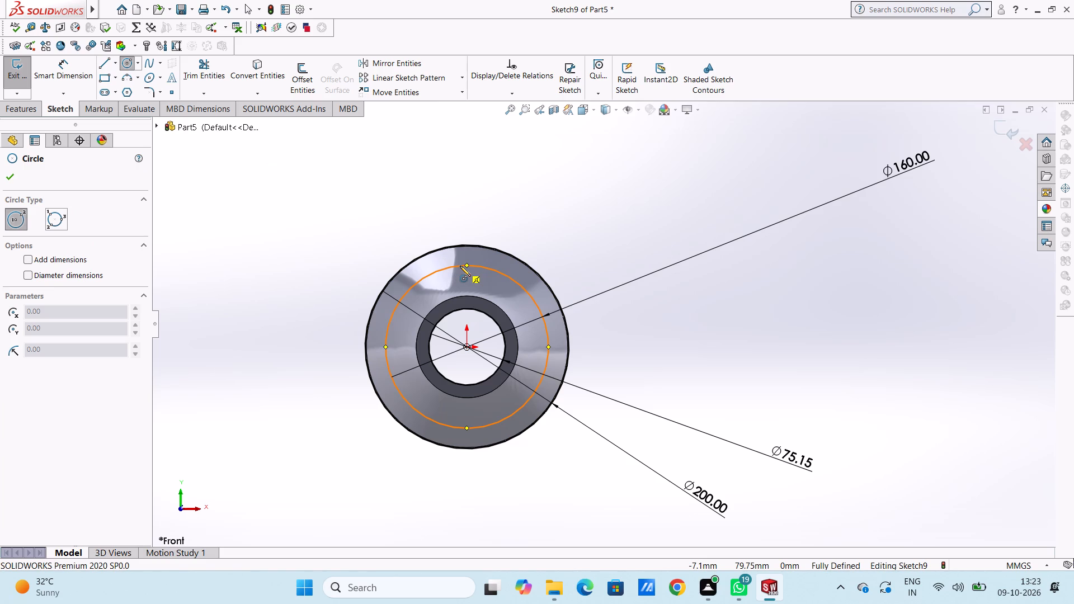
click(465, 265)
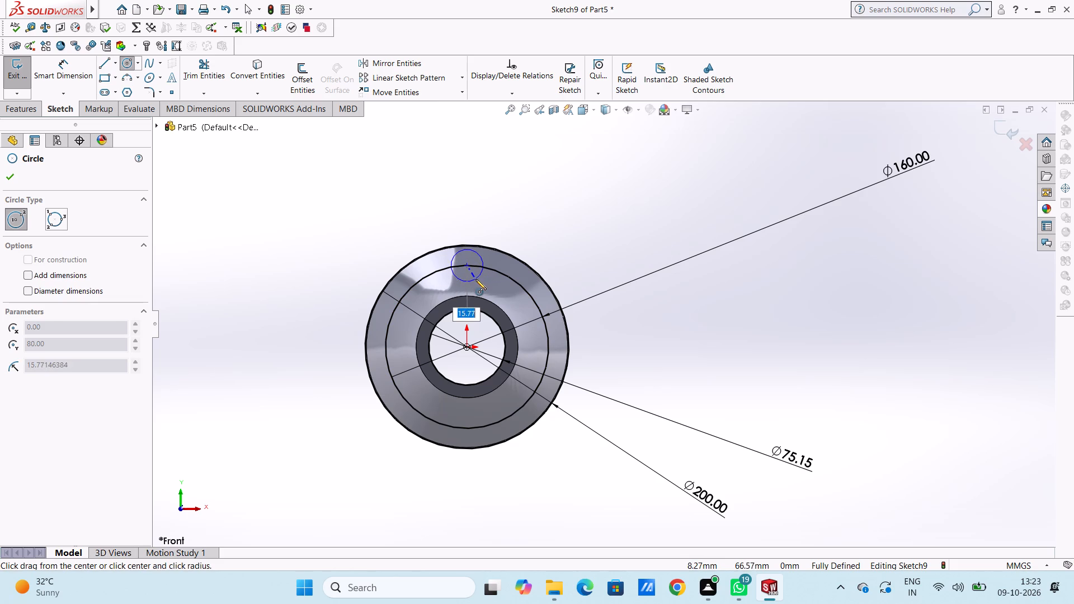
click(475, 279)
click(12, 178)
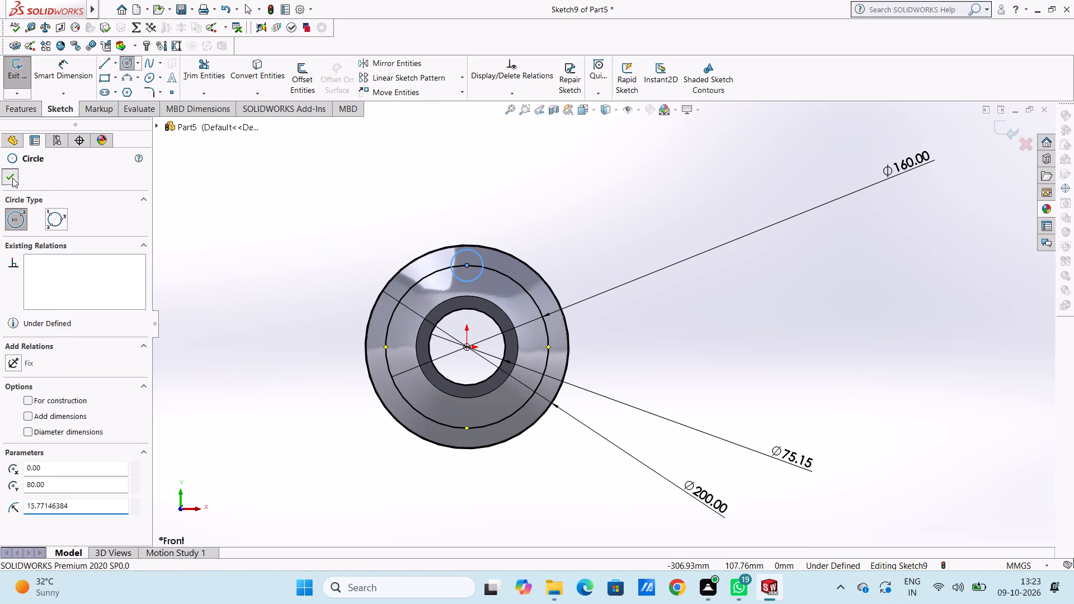
Dimension the small circle to an 18 mm diameter.
click(72, 70)
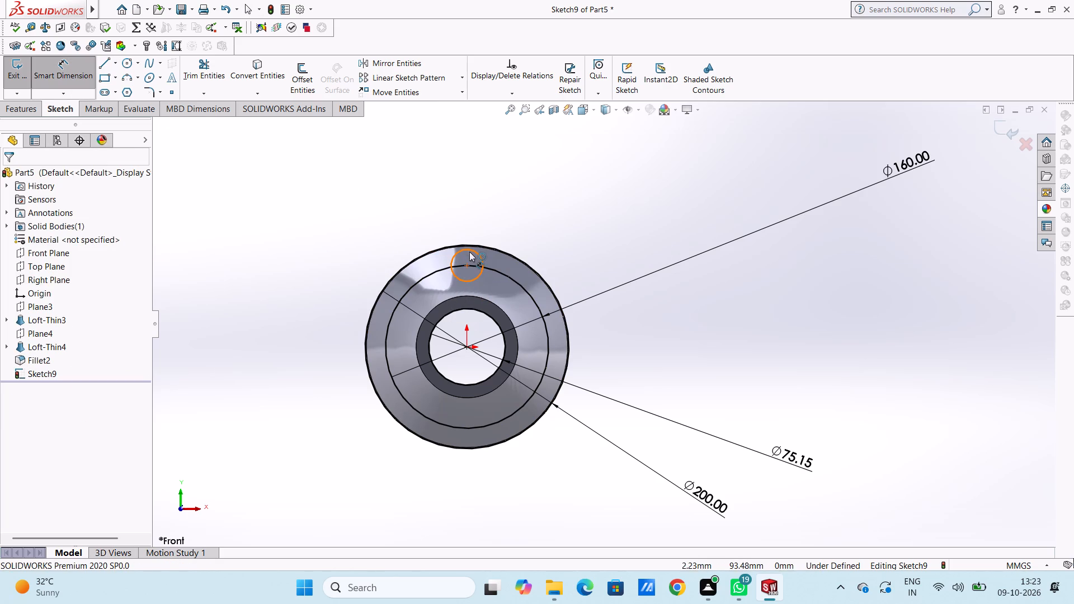
click(469, 252)
click(628, 221)
text(18)
key(Return)
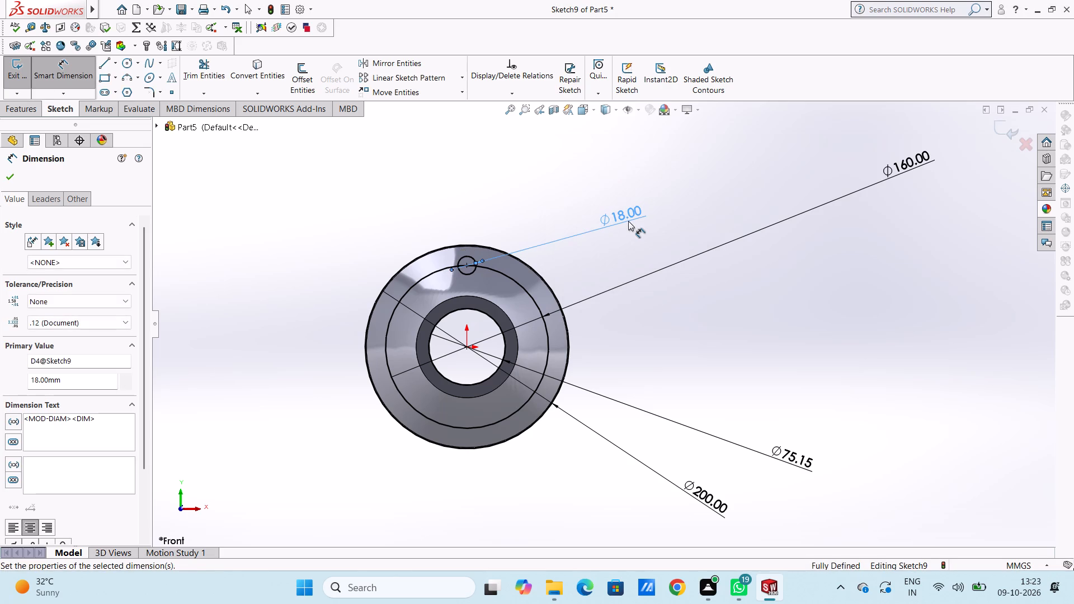
click(536, 172)
click(62, 69)
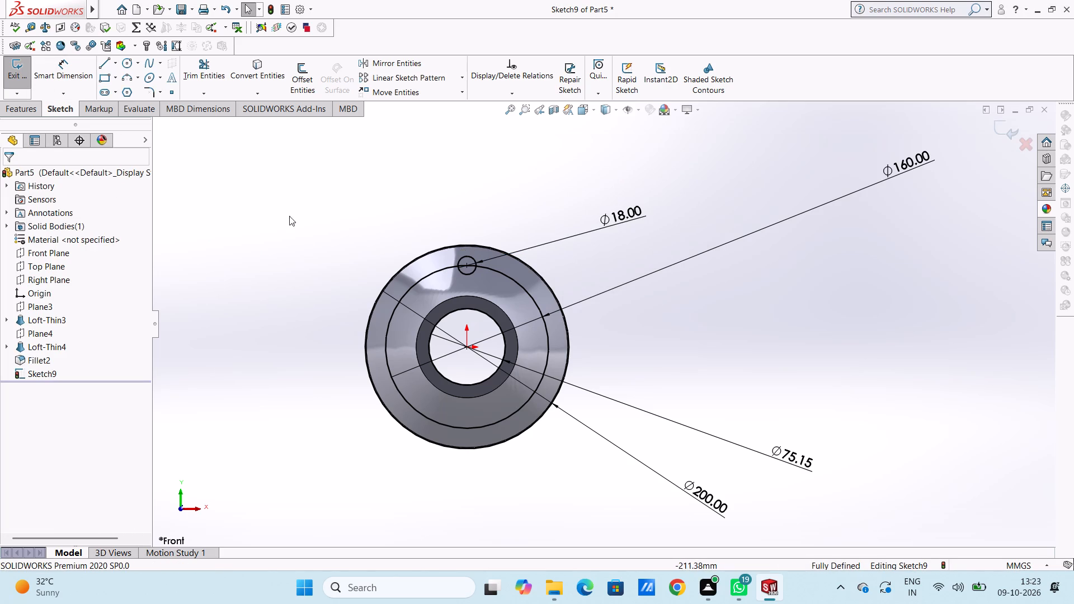
Circular-pattern the small circle about the origin with 6 equally spaced instances over 360 degrees.
click(470, 271)
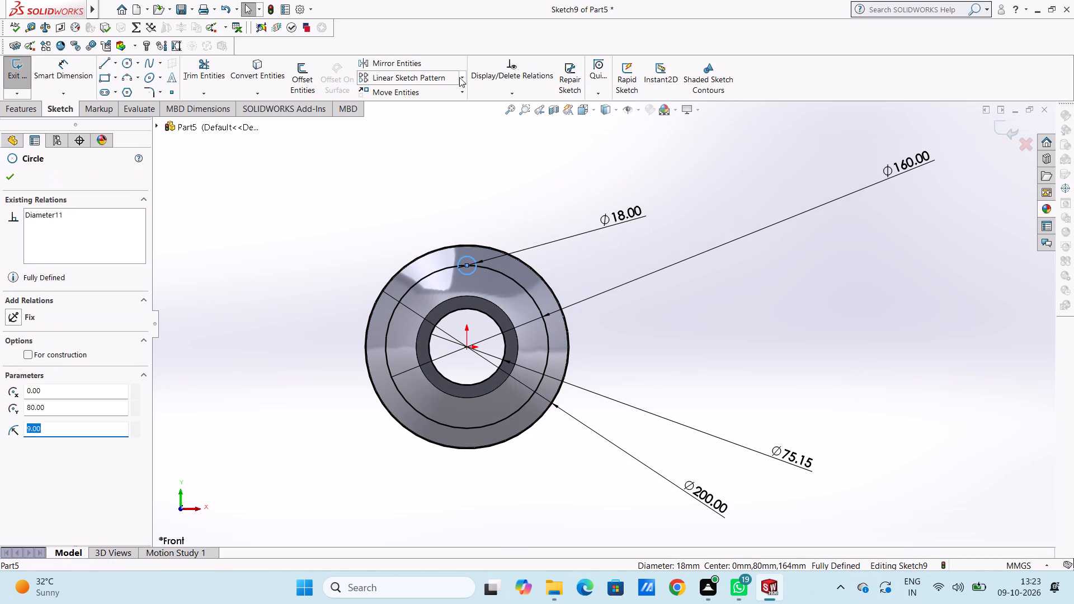
click(463, 77)
click(447, 108)
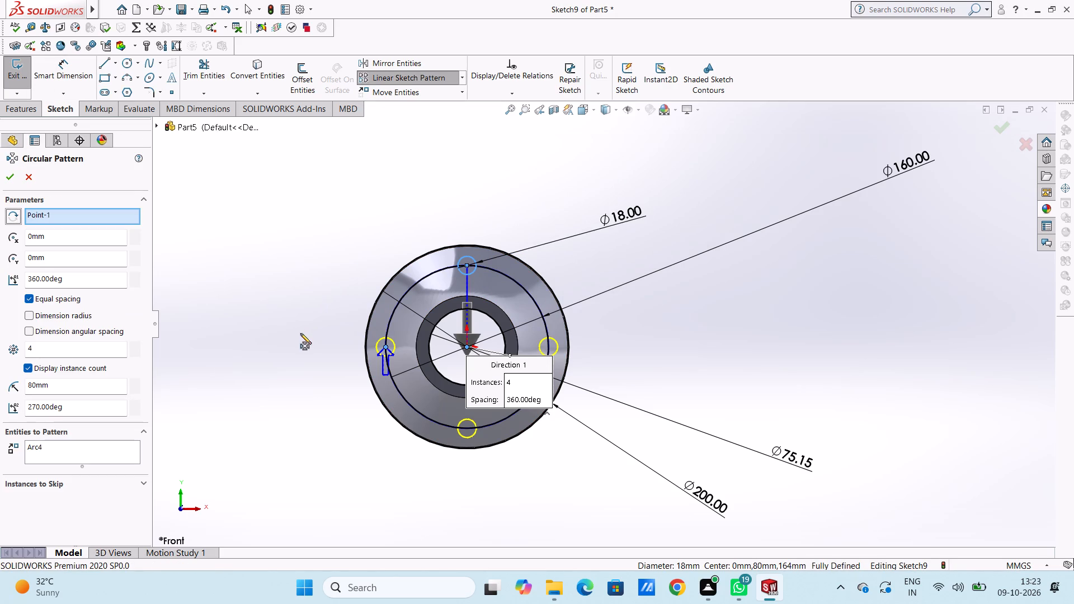
double_click(62, 353)
key(6)
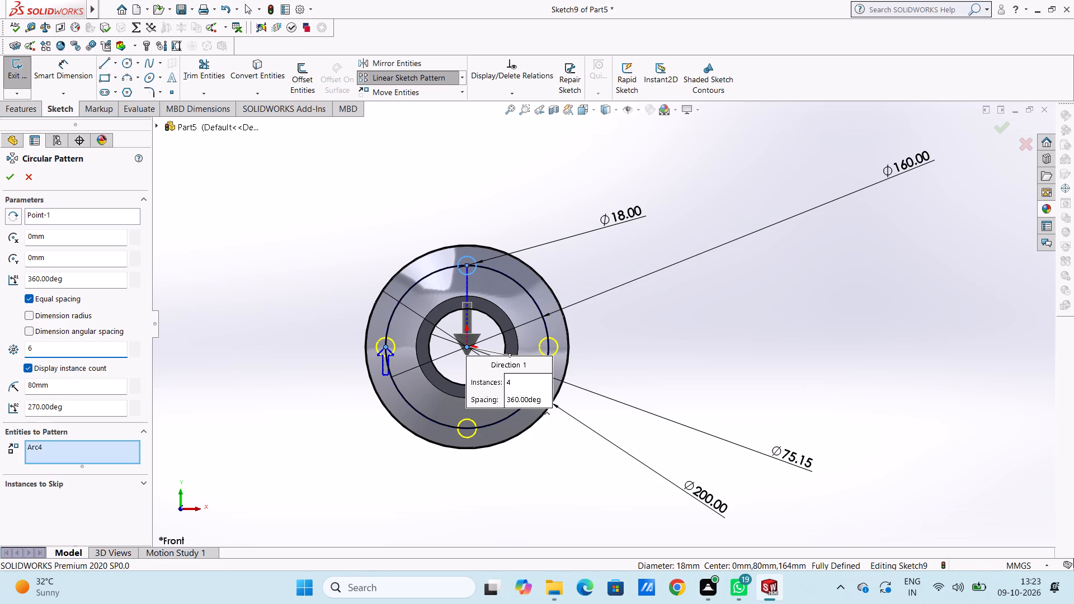
key(Return)
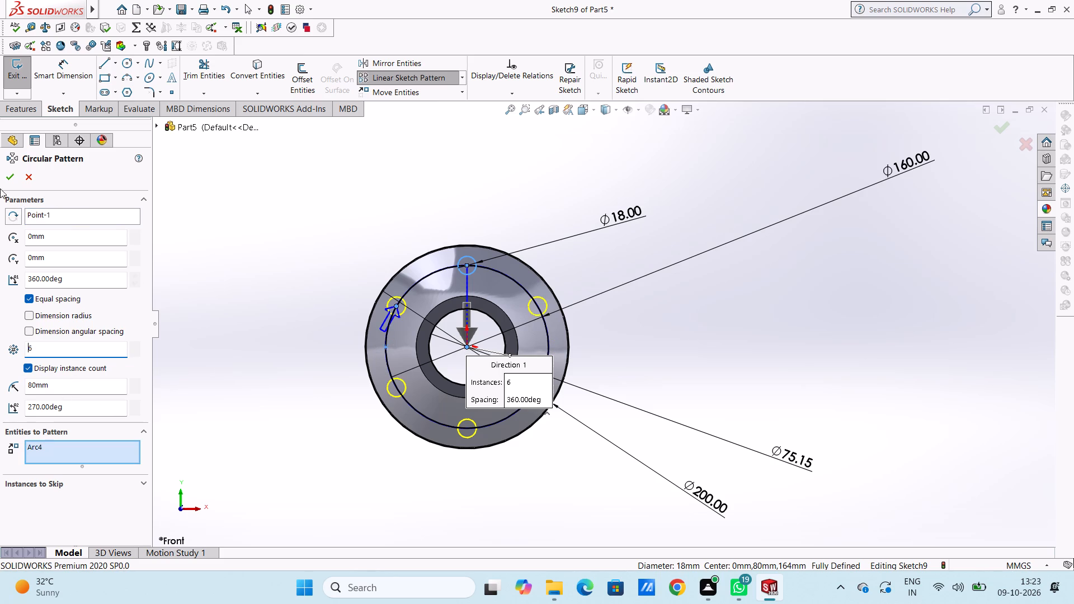
click(4, 176)
click(276, 215)
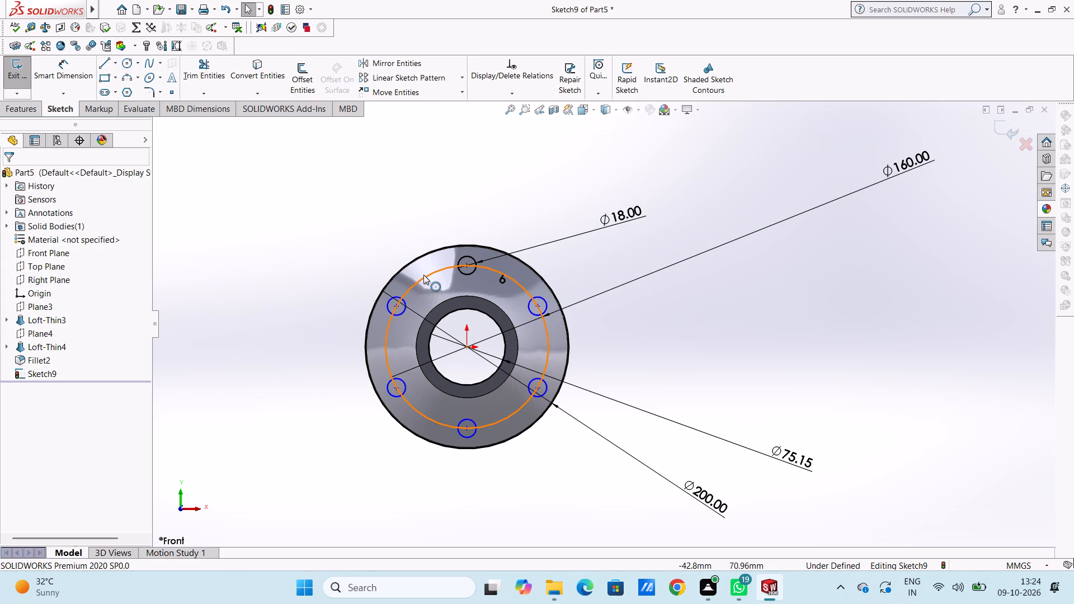
Delete the 160 mm circle that runs through the small circles' centres, together with its dimension.
click(423, 275)
key(Delete)
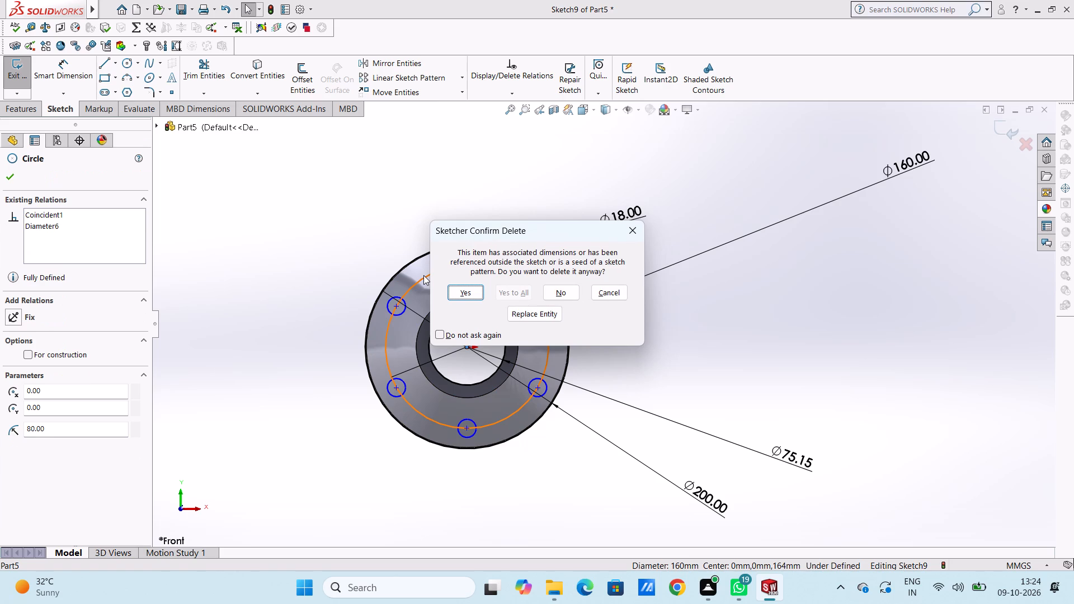
click(454, 293)
click(394, 240)
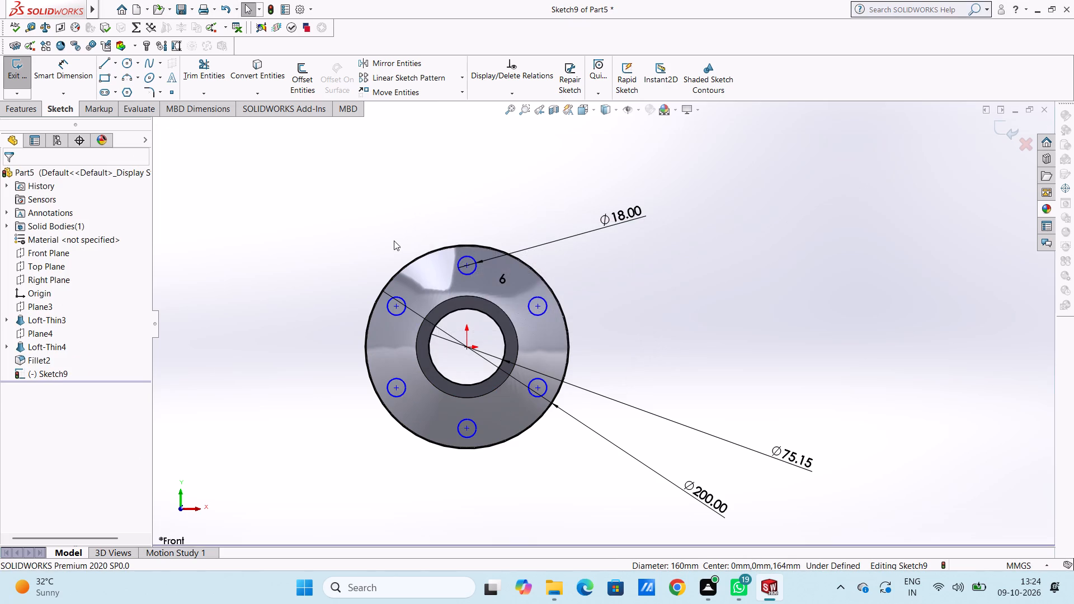
Dimension the vertical distance from the origin to the top small circle's centre, keeping its existing value.
click(59, 79)
scroll(477, 373, down, 2)
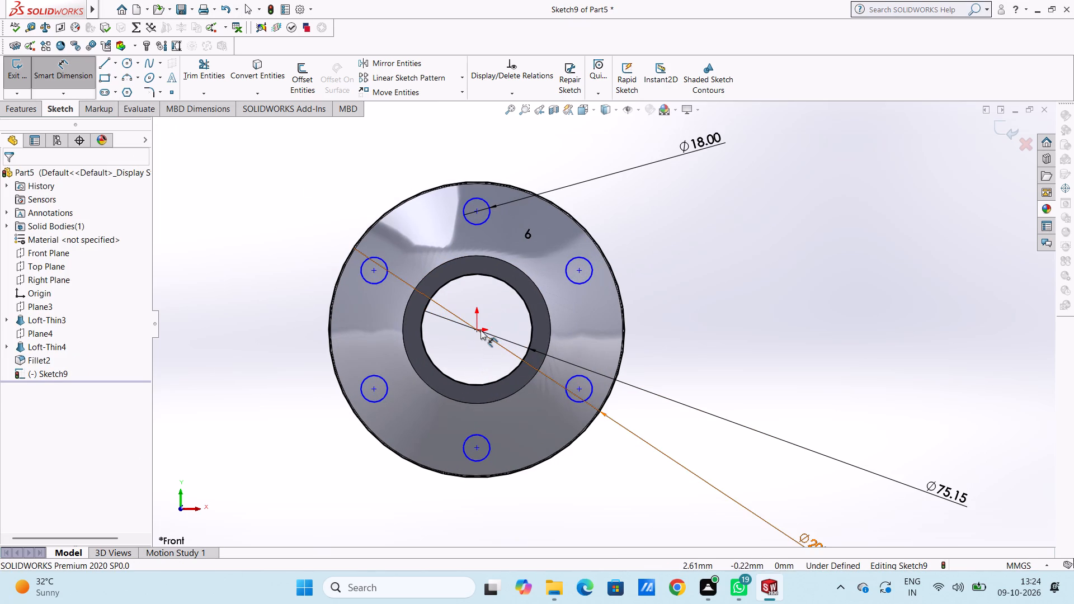
click(475, 330)
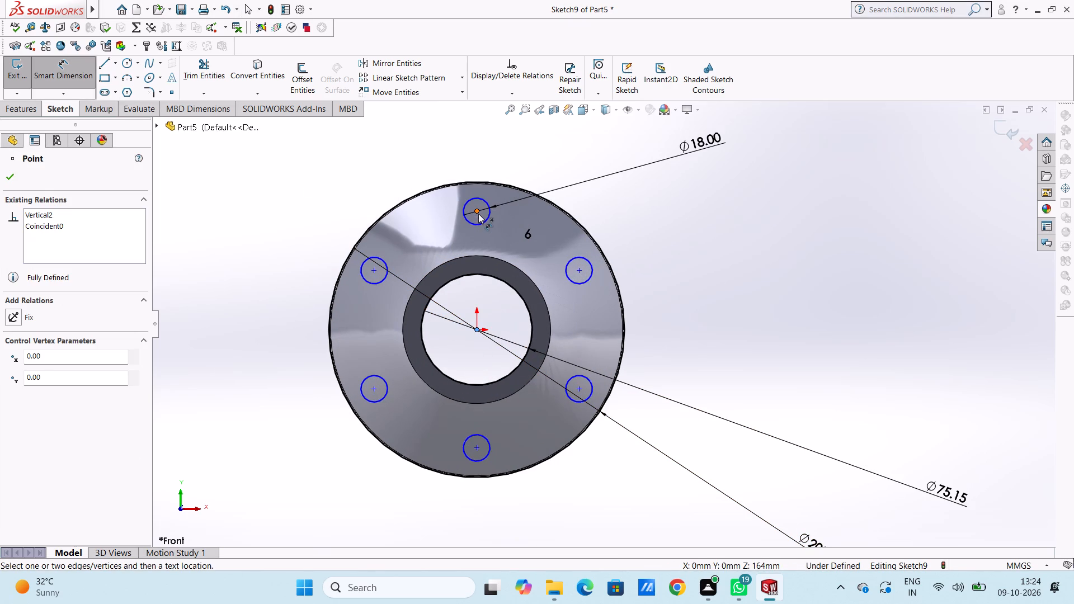
click(478, 214)
click(917, 266)
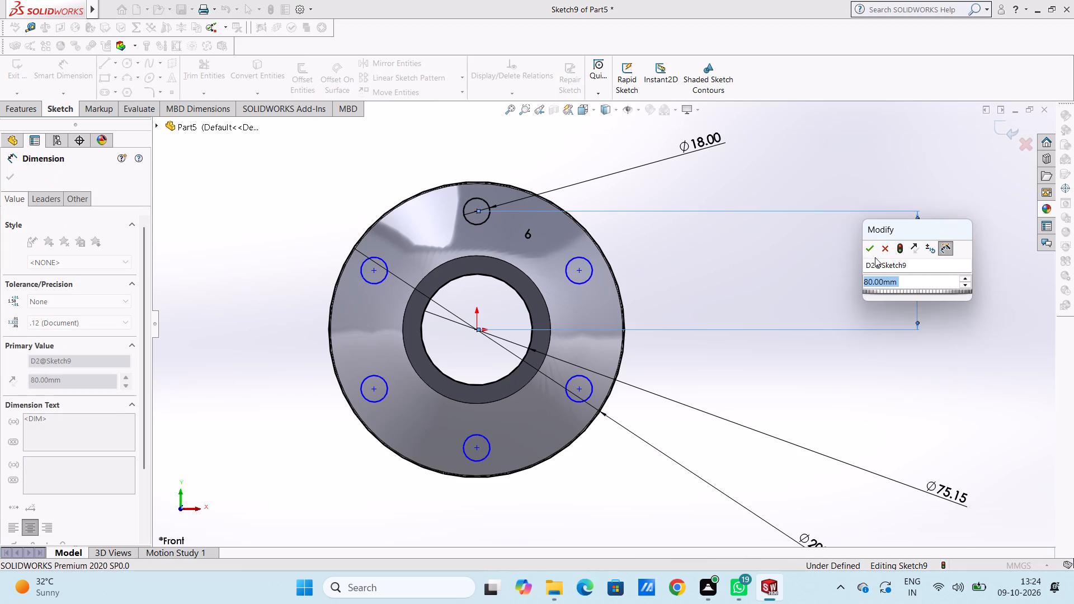
click(865, 252)
click(793, 259)
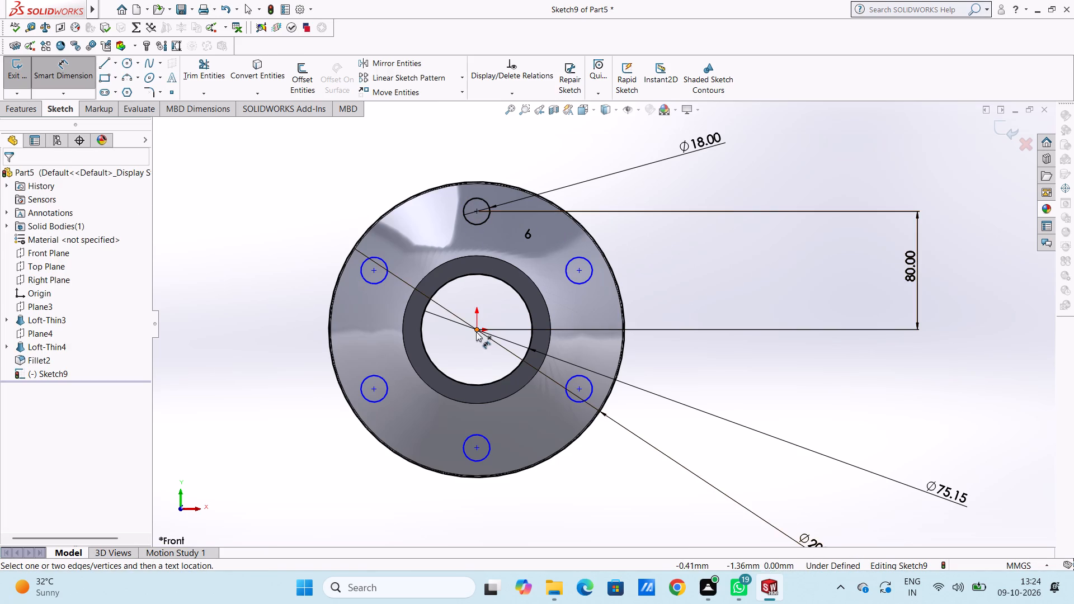
Dimension the horizontal distance from the origin to the upper-right small circle's centre, keeping its existing value.
click(476, 332)
click(578, 270)
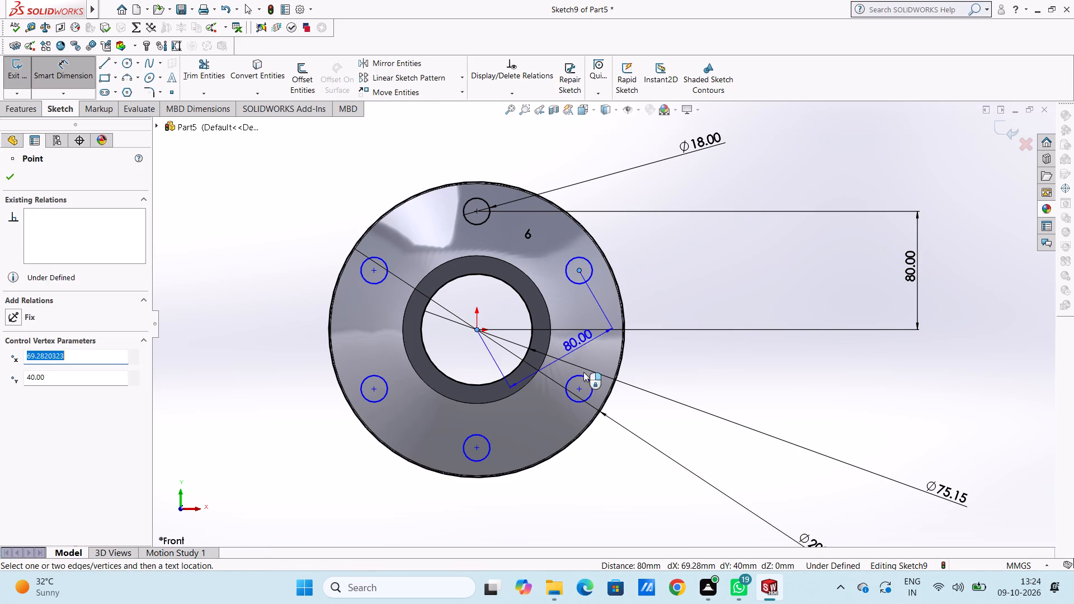
click(553, 500)
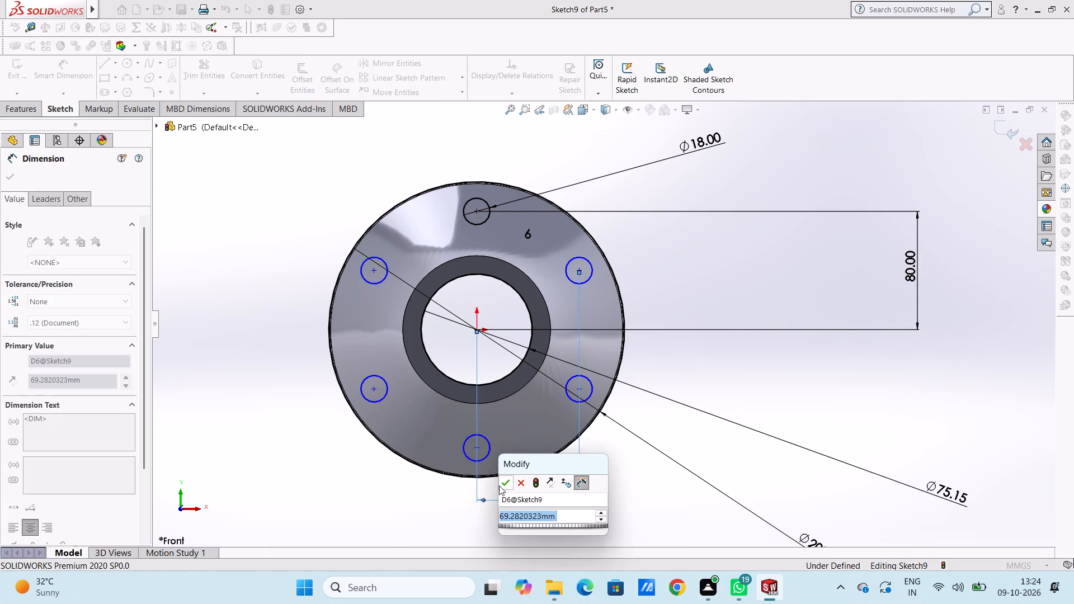
click(503, 486)
click(408, 499)
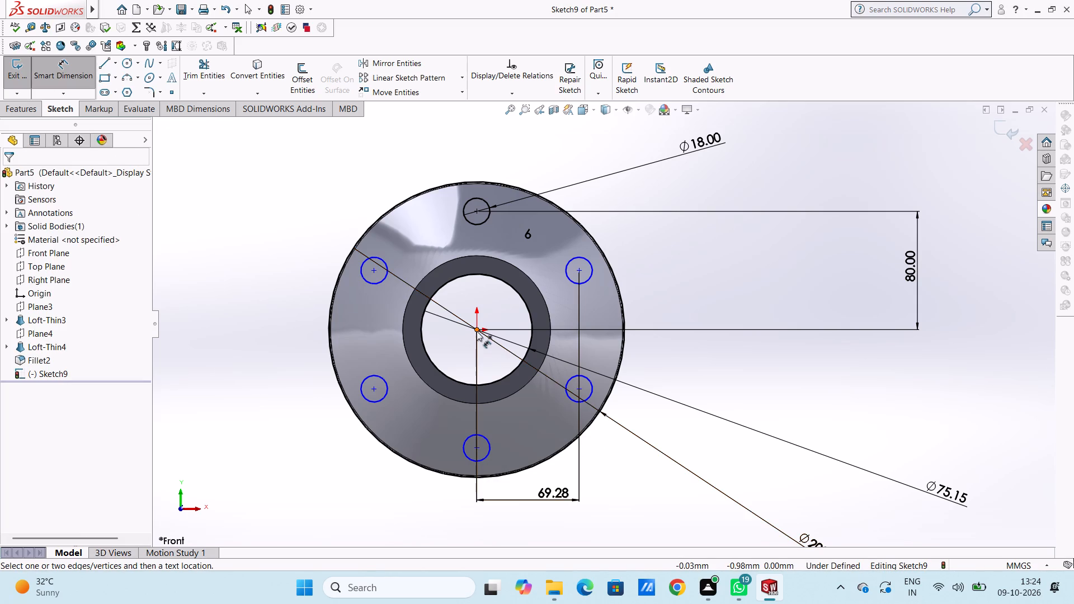
Dimension the vertical distance from the origin to the upper-right small circle's centre, keeping its existing value.
click(477, 331)
click(581, 272)
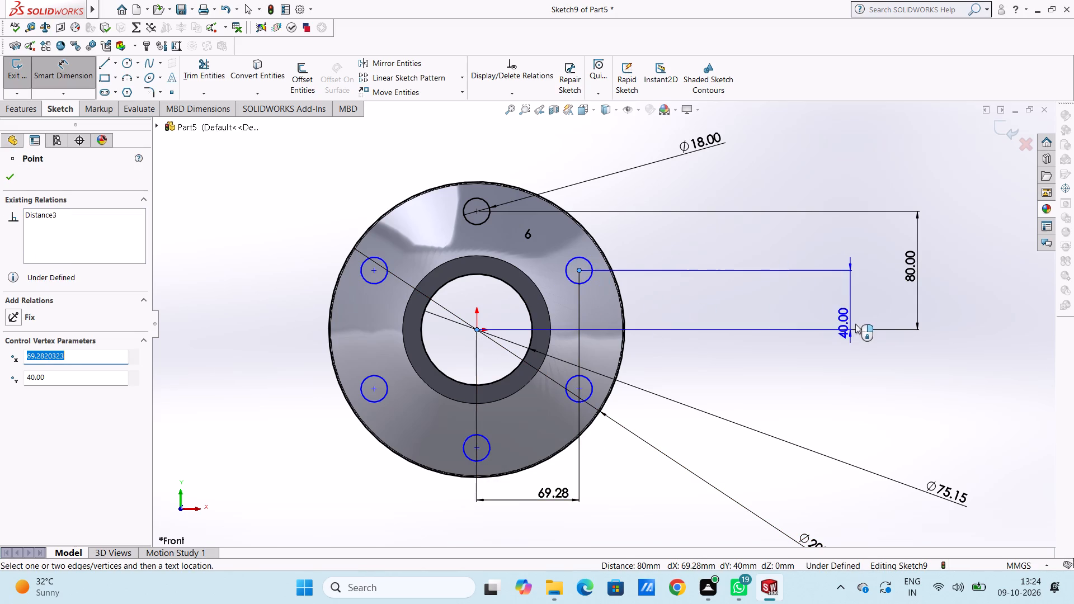
click(863, 325)
click(814, 307)
click(786, 268)
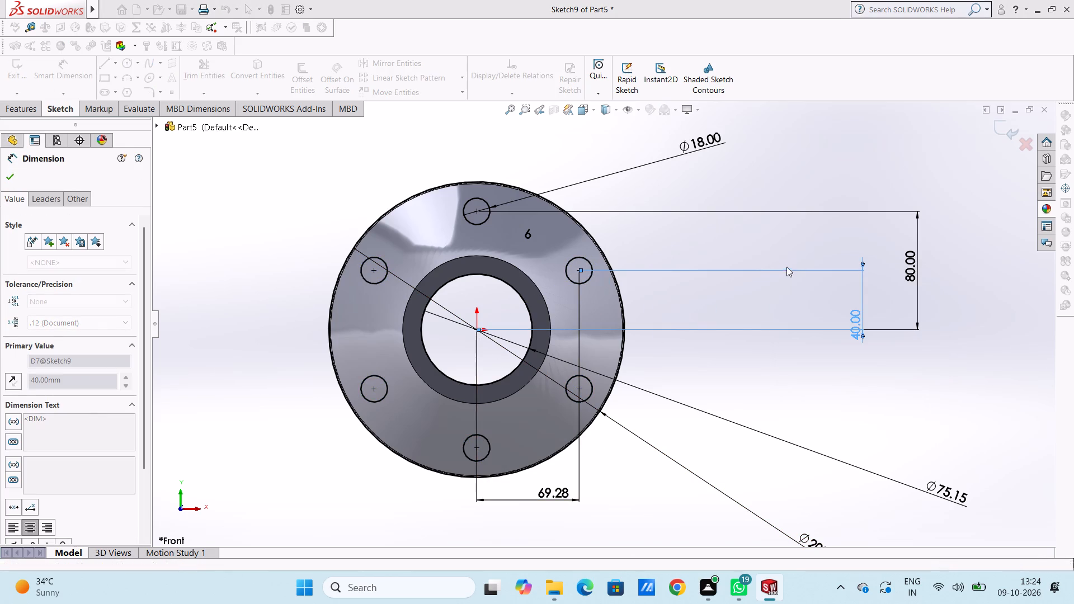
scroll(798, 186, up, 2)
middle_drag(776, 190, 741, 250)
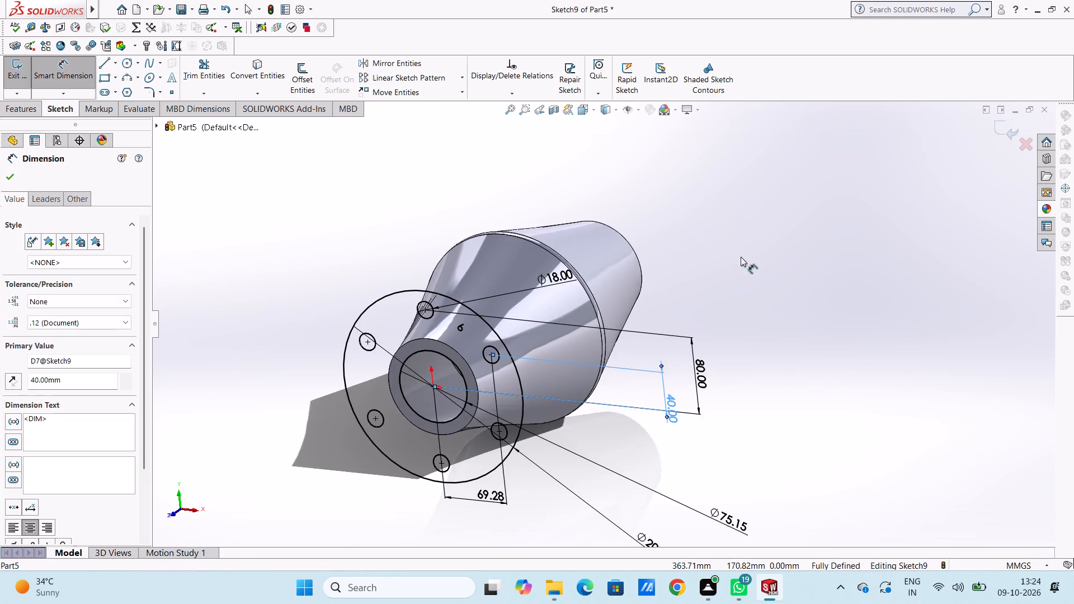
scroll(741, 257, up, 2)
middle_drag(755, 340, 745, 328)
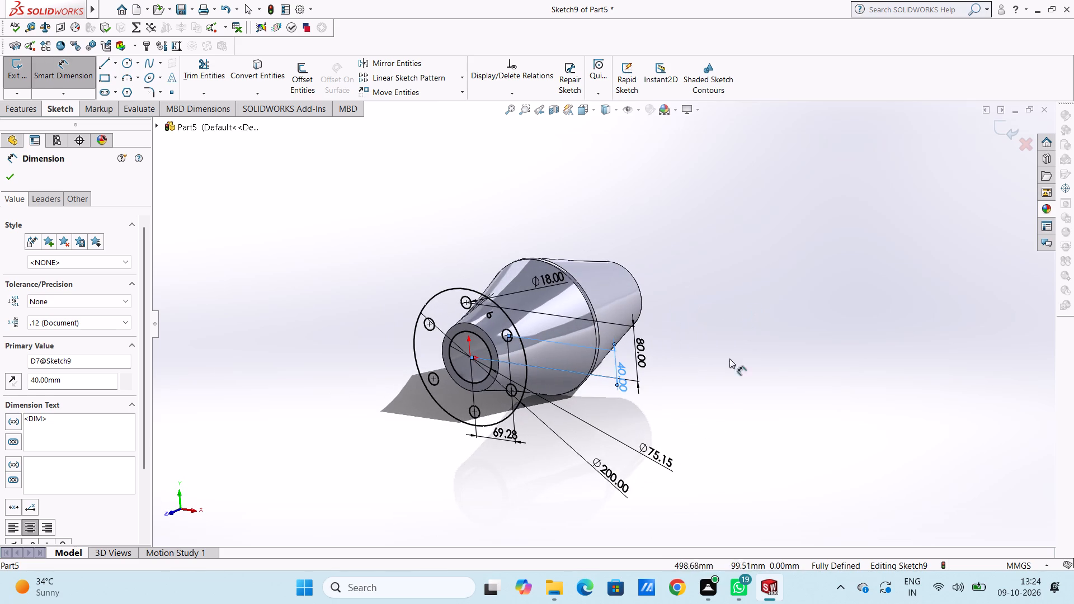
click(10, 177)
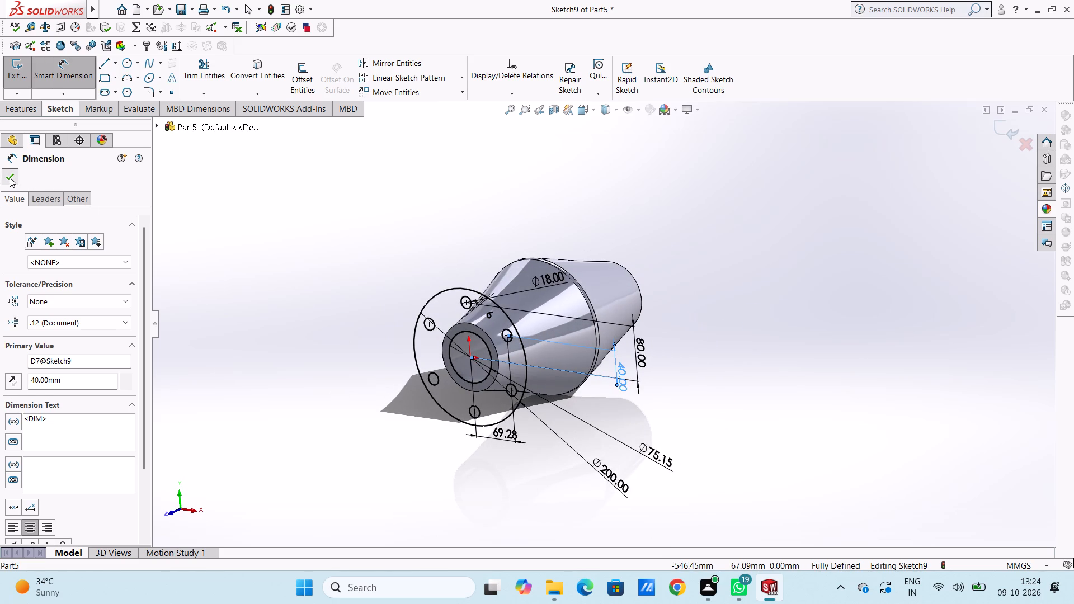
Extrude the flange sketch with its six holes outward from the loft's end face as a 22 mm blind boss, merging the result.
click(28, 112)
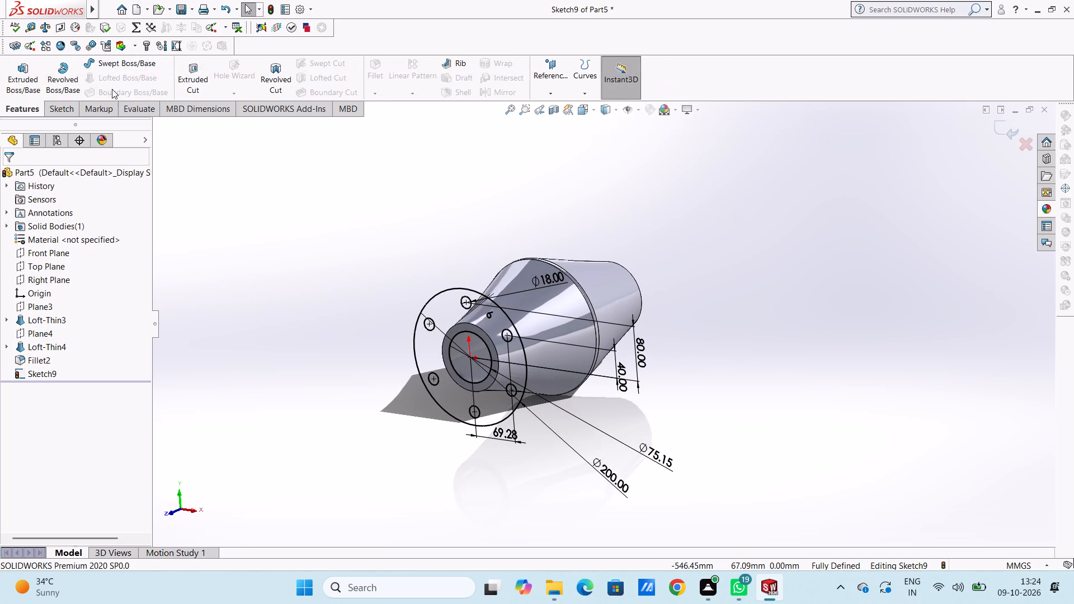
click(22, 77)
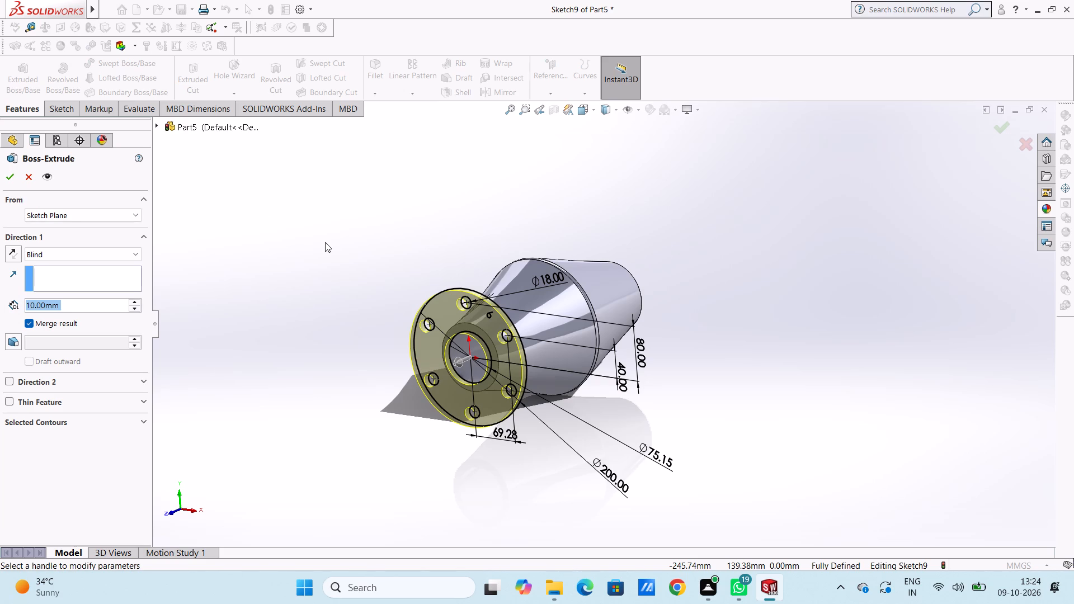
text(22)
key(Return)
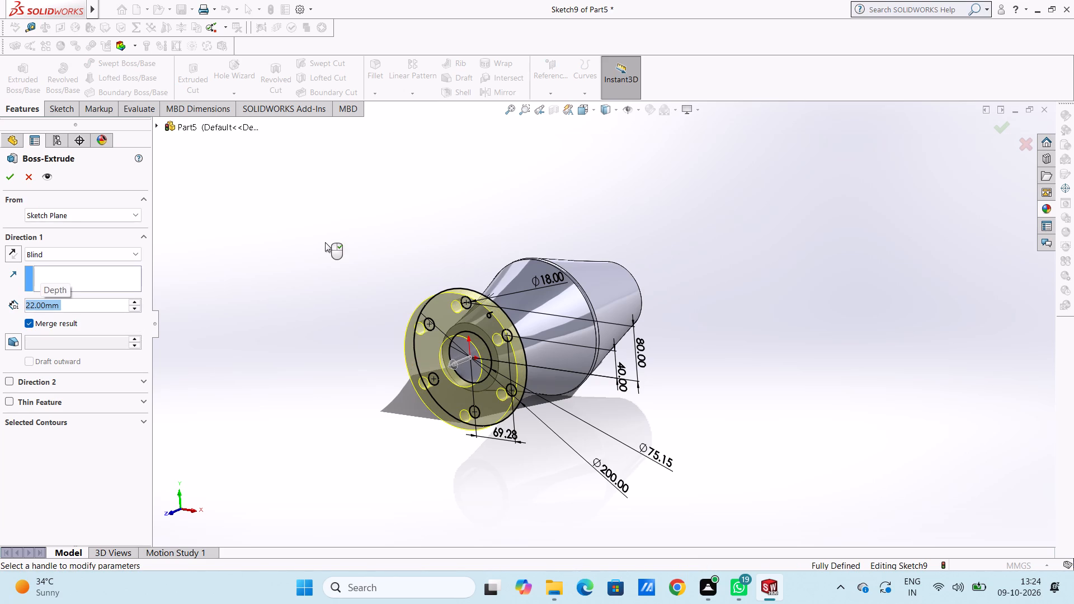
click(8, 180)
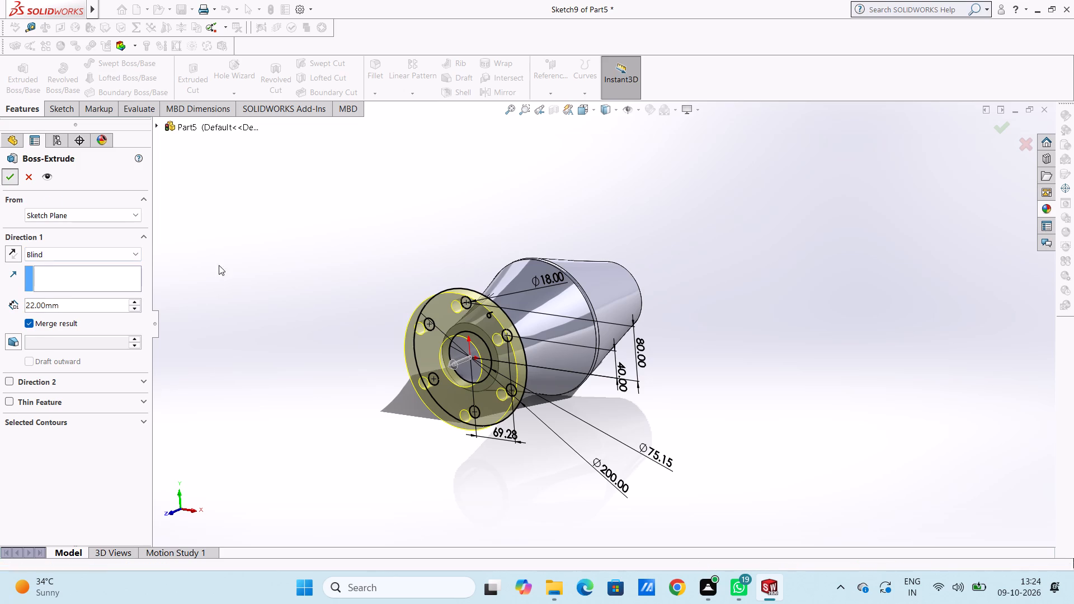
click(243, 277)
middle_drag(304, 347, 247, 354)
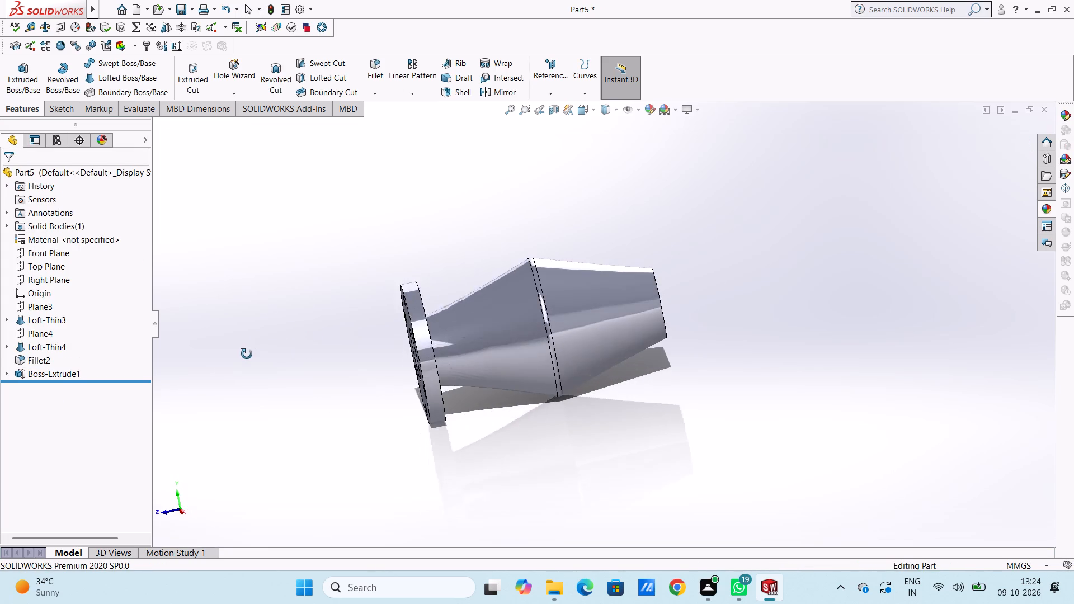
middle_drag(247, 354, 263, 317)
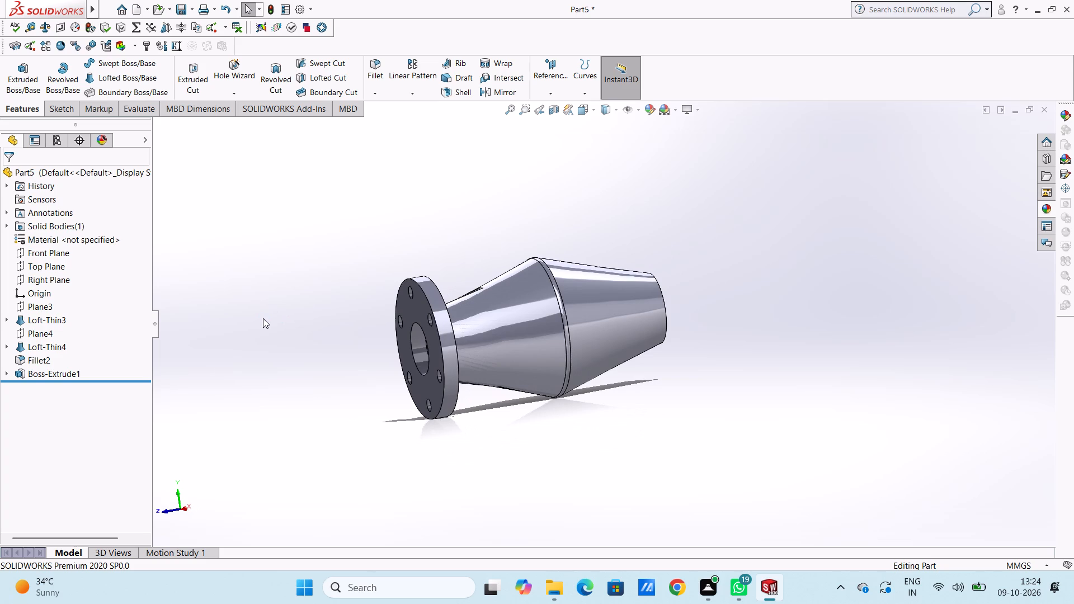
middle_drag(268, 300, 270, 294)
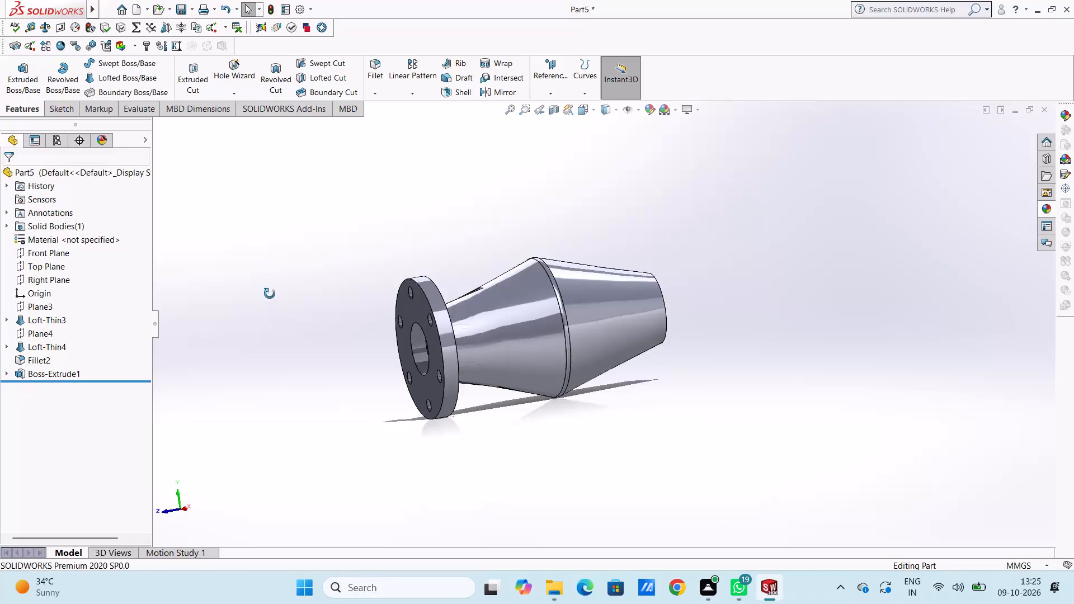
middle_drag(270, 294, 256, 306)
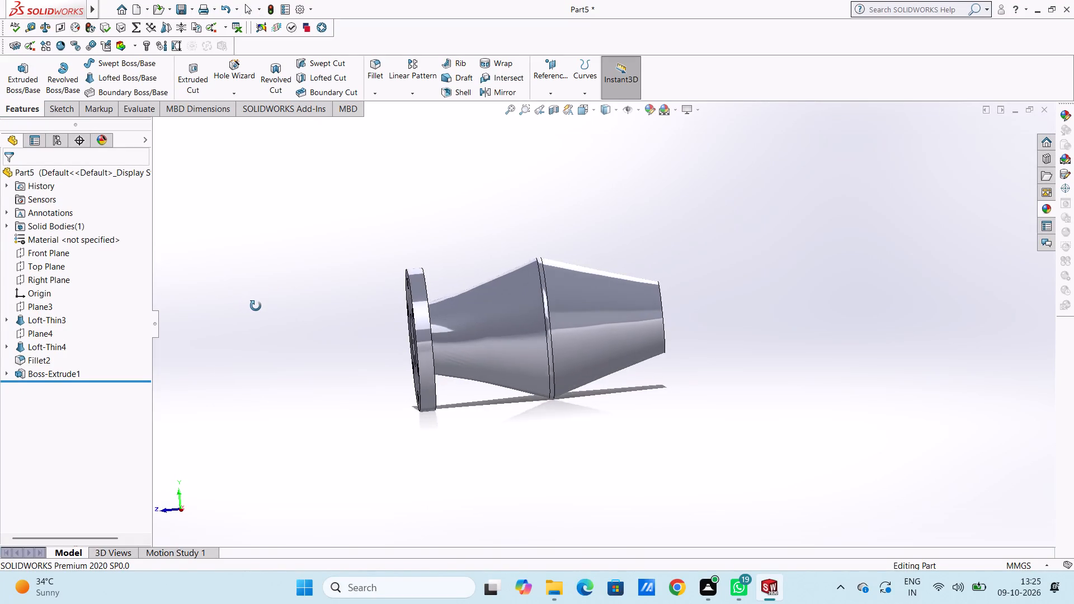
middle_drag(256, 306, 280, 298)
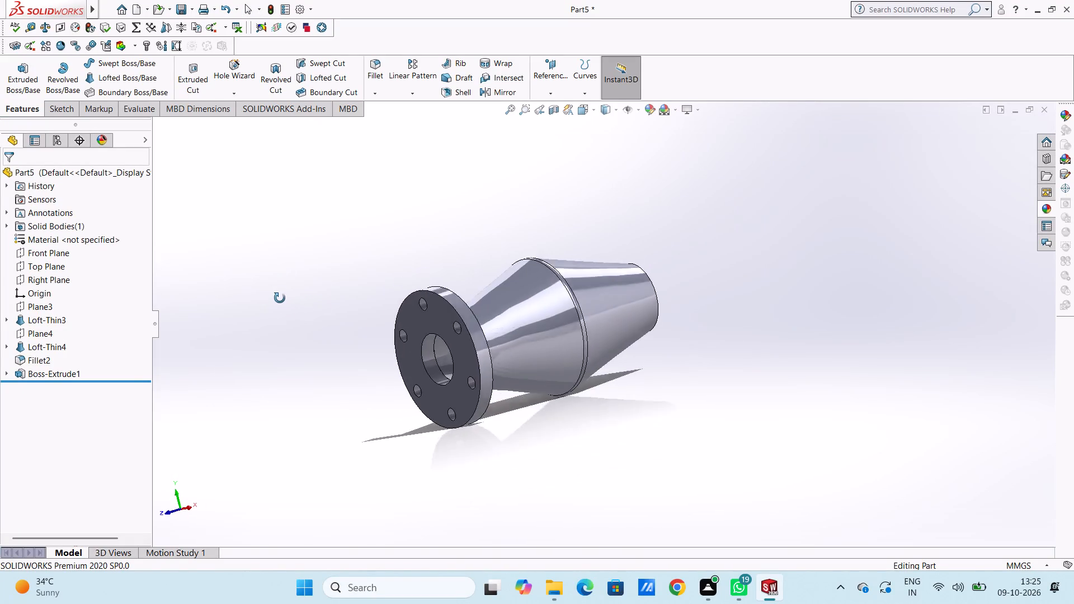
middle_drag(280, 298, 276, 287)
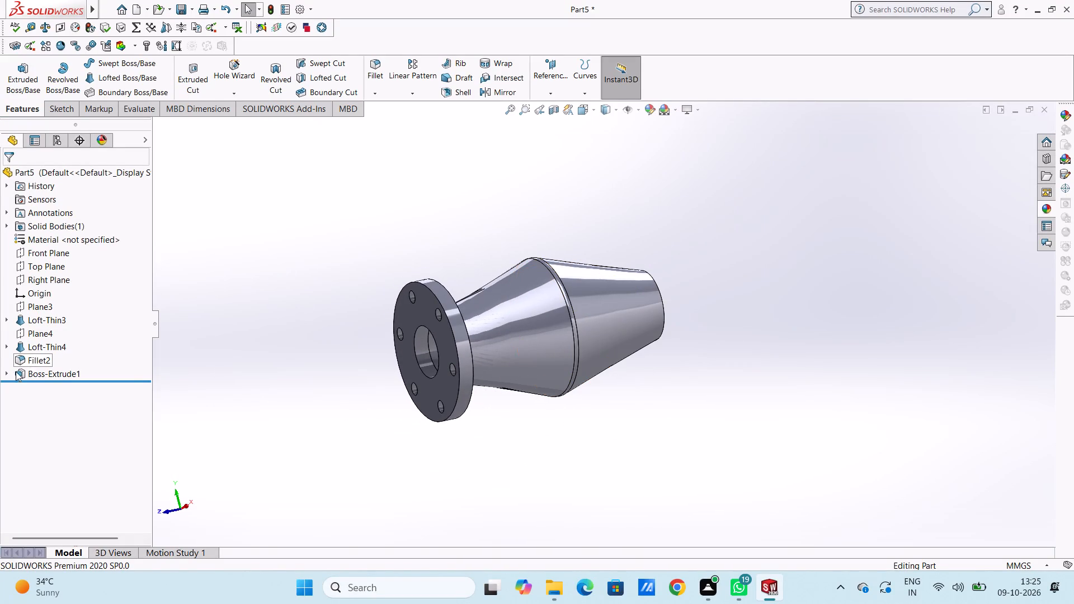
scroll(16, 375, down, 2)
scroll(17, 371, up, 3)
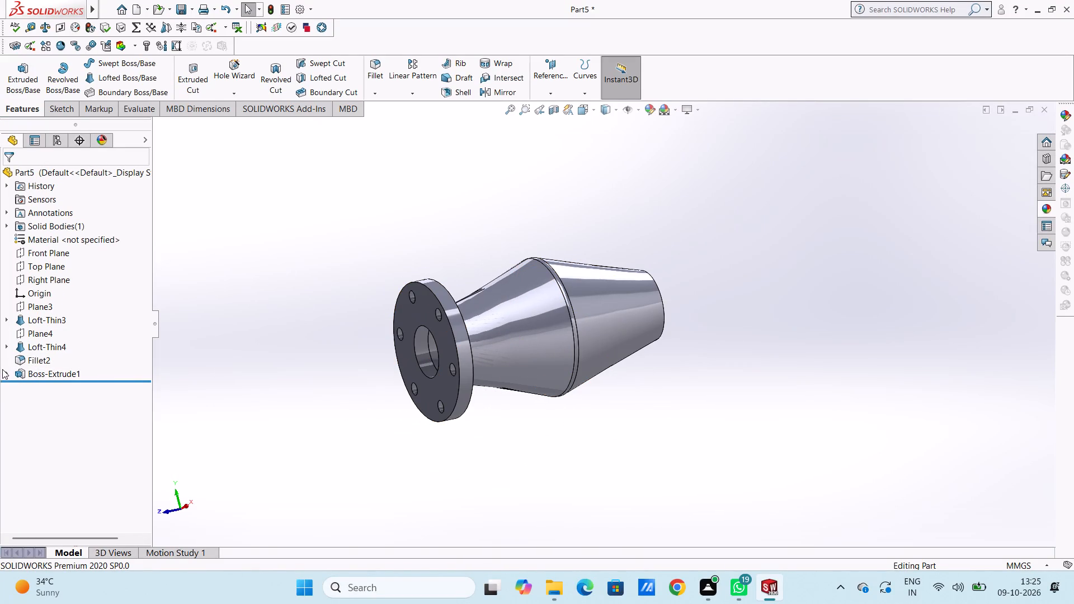
Start a boss extrusion of the flange's existing Sketch9 with Offset From Surface, referenced to the open end face of the opposite loft.
click(4, 372)
click(47, 394)
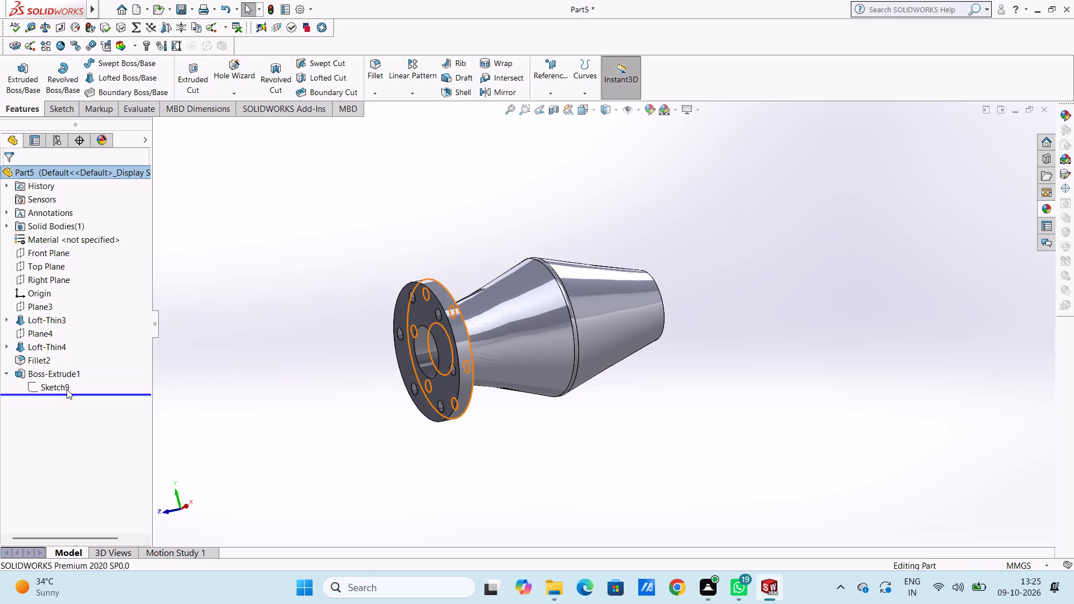
click(22, 71)
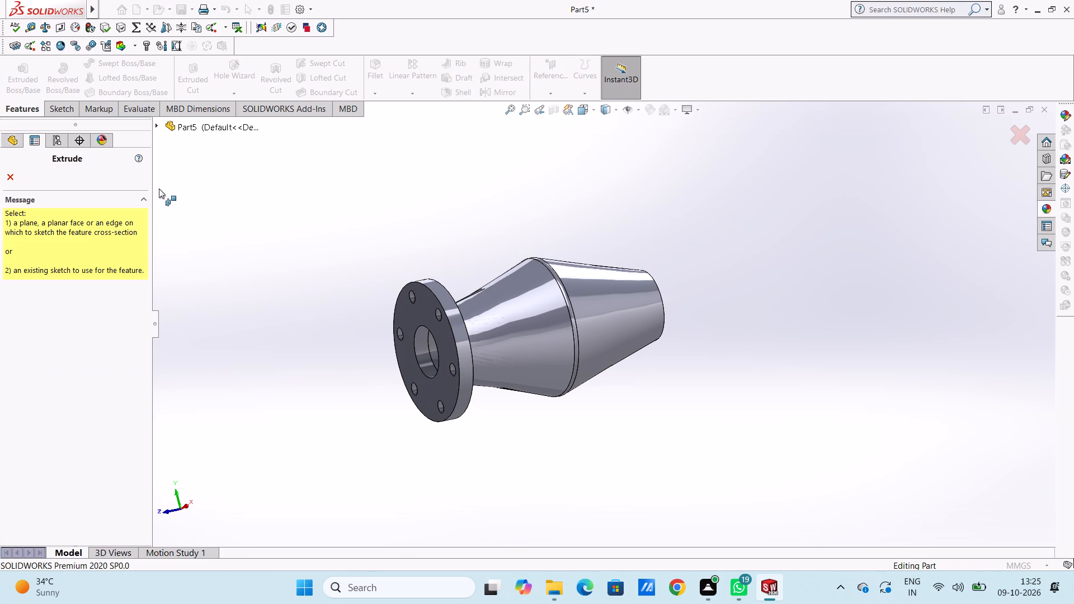
click(157, 126)
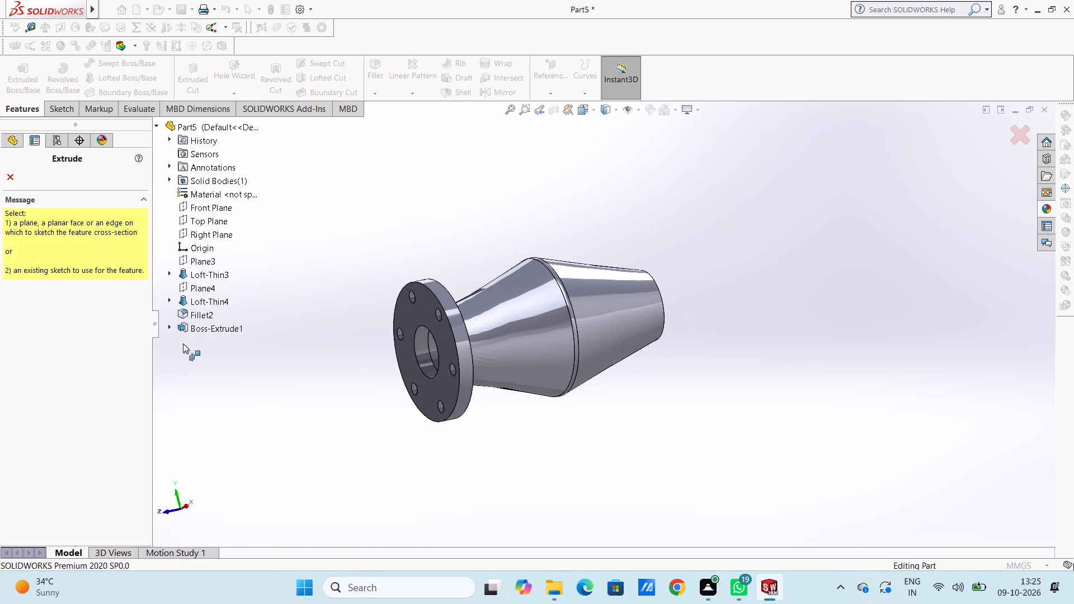
click(171, 328)
click(199, 347)
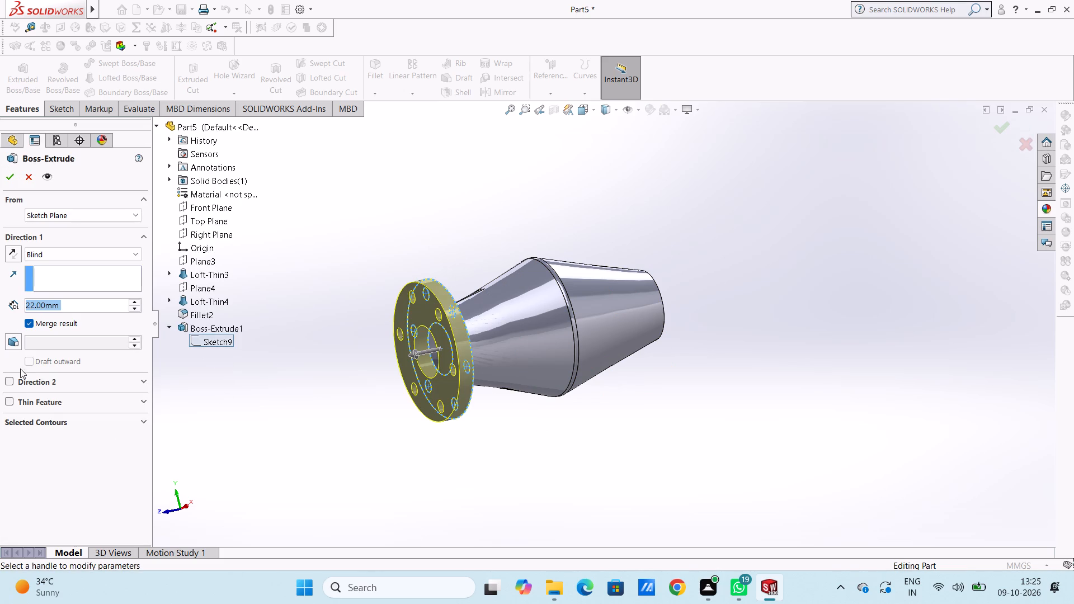
click(79, 250)
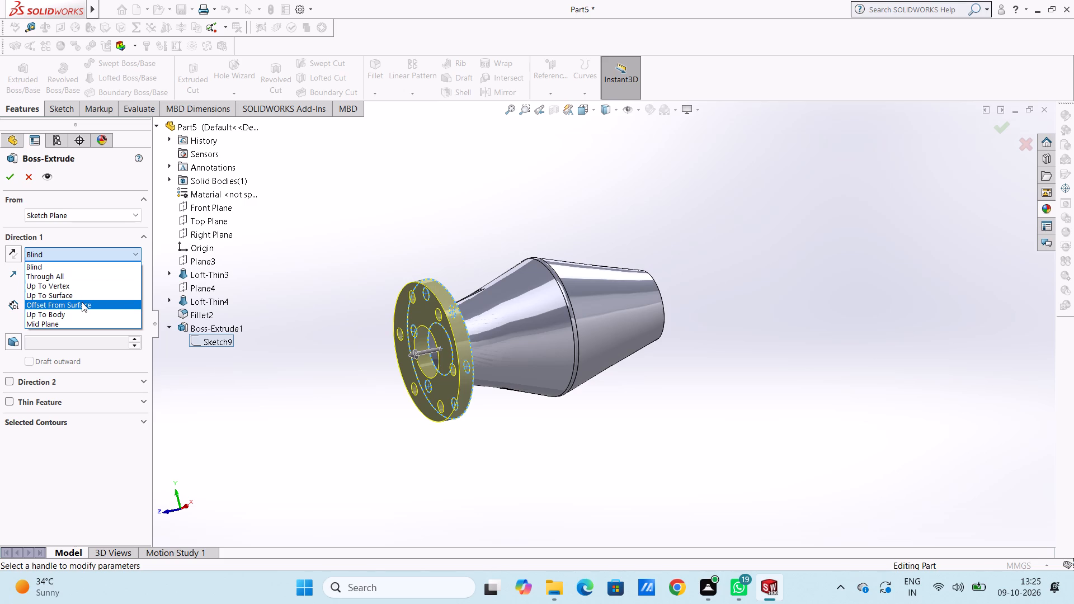
click(82, 302)
middle_drag(716, 237, 647, 313)
click(641, 290)
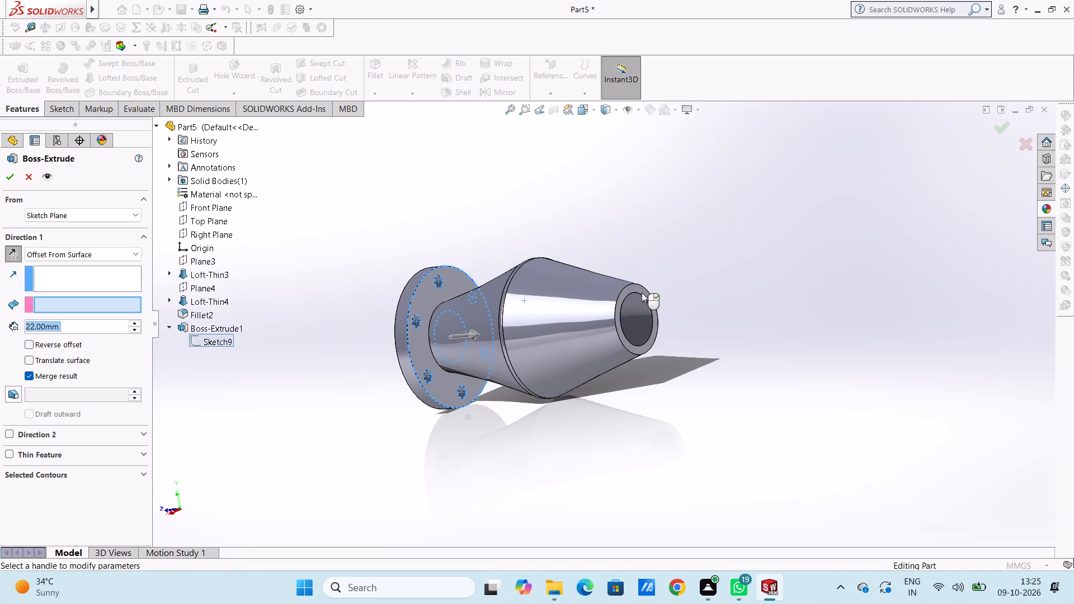
middle_drag(721, 347, 776, 343)
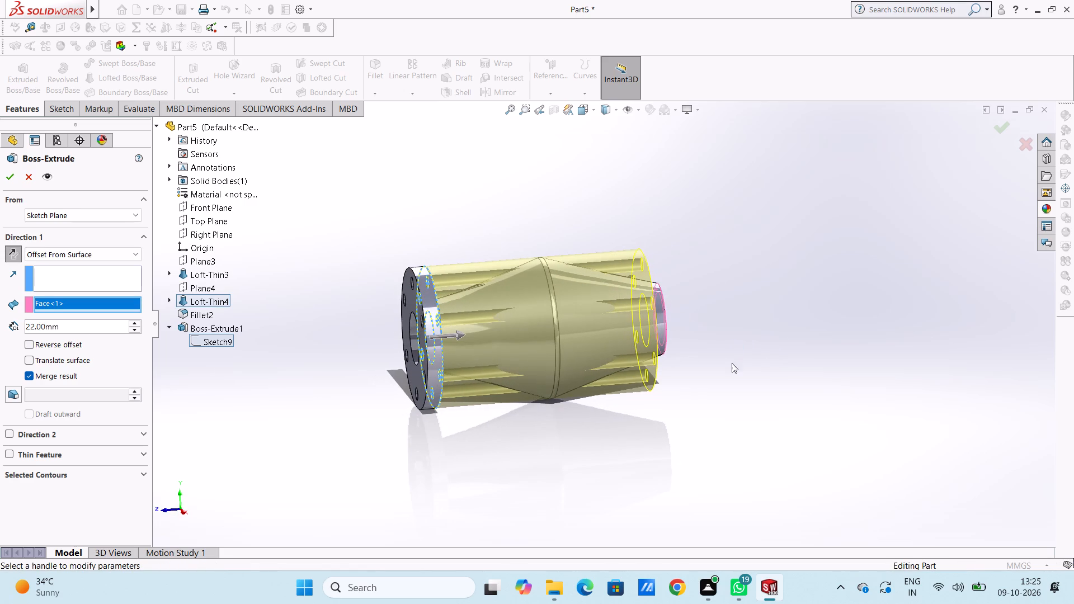
Set the extrusion's offset distance from the selected end face to 160 mm.
click(88, 254)
click(88, 254)
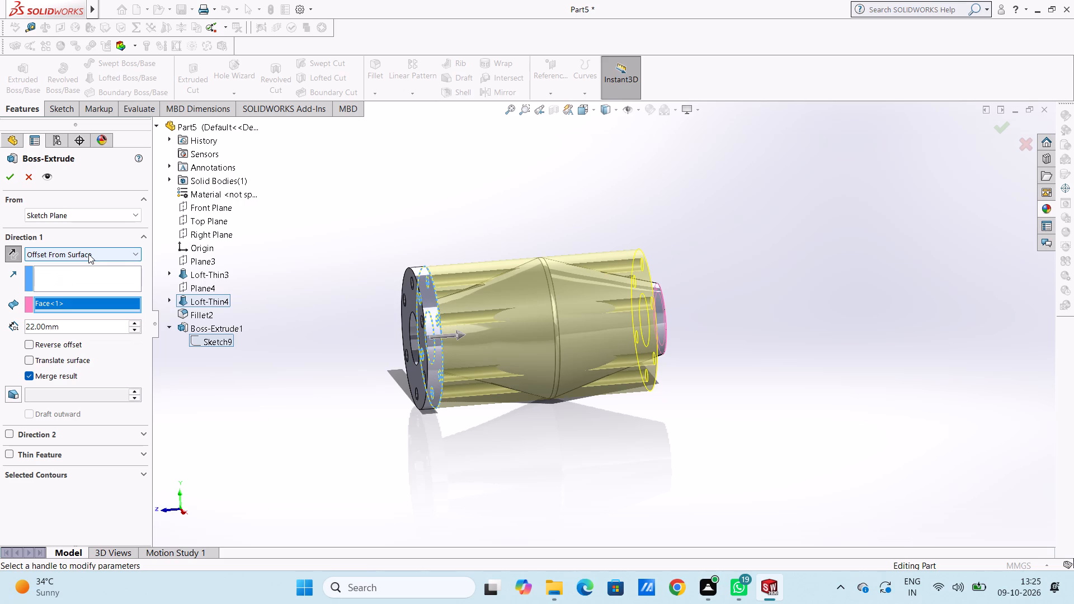
double_click(92, 328)
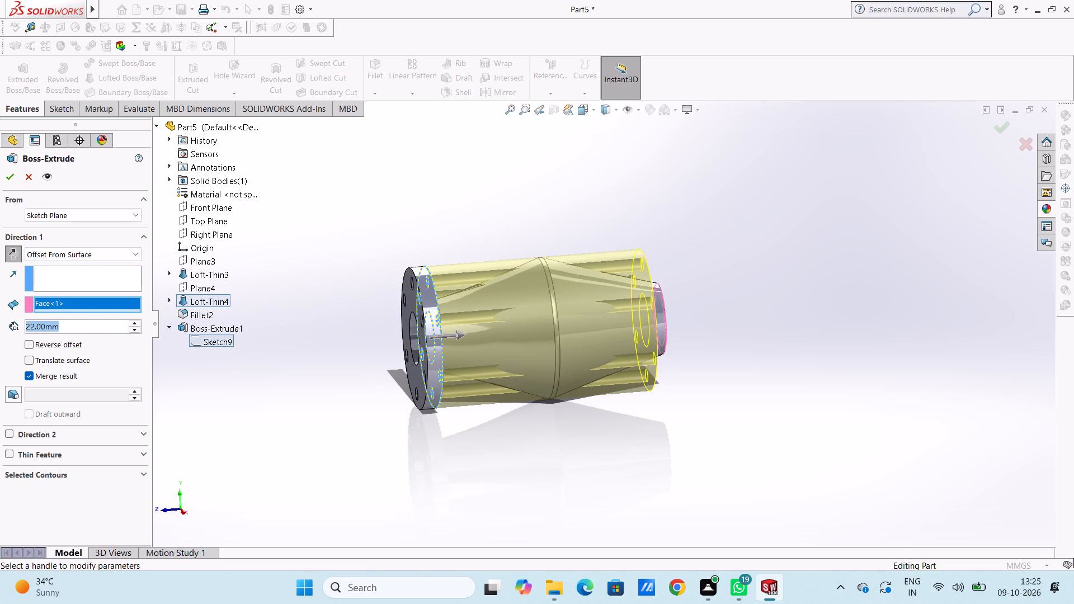
text(160)
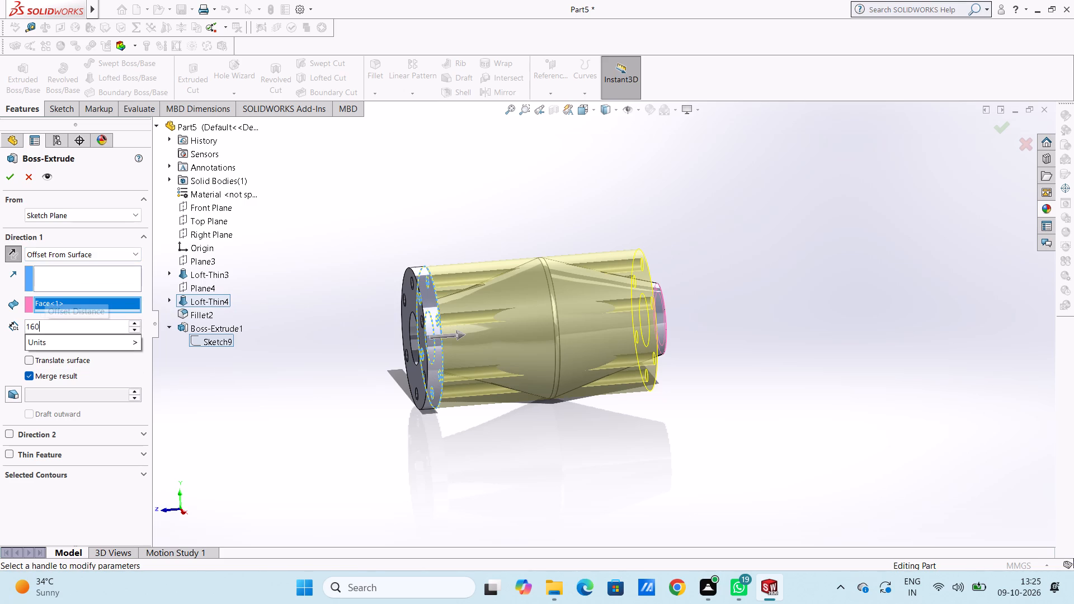
key(Return)
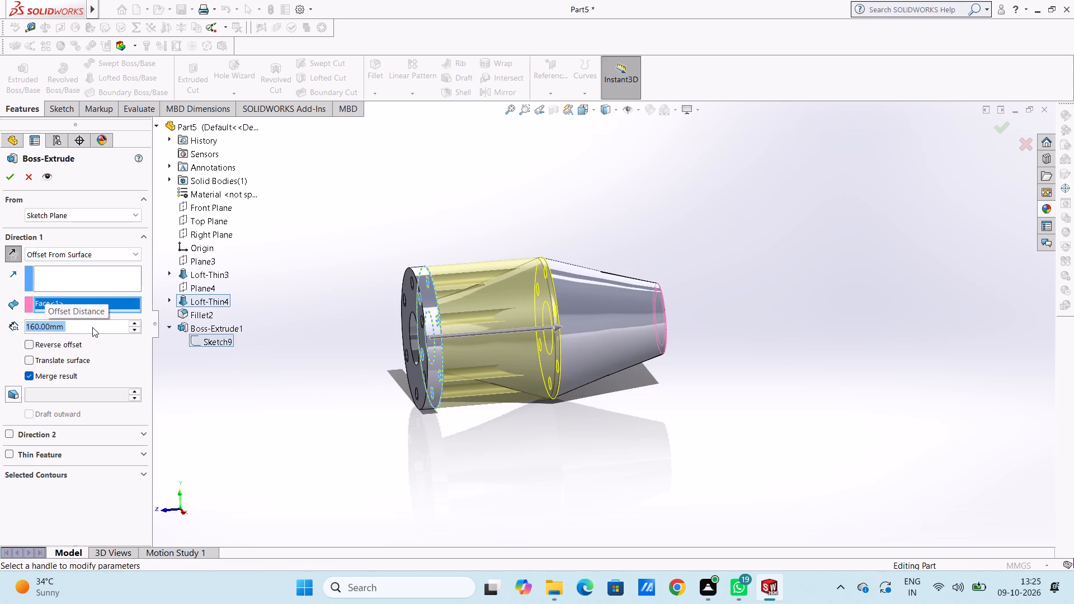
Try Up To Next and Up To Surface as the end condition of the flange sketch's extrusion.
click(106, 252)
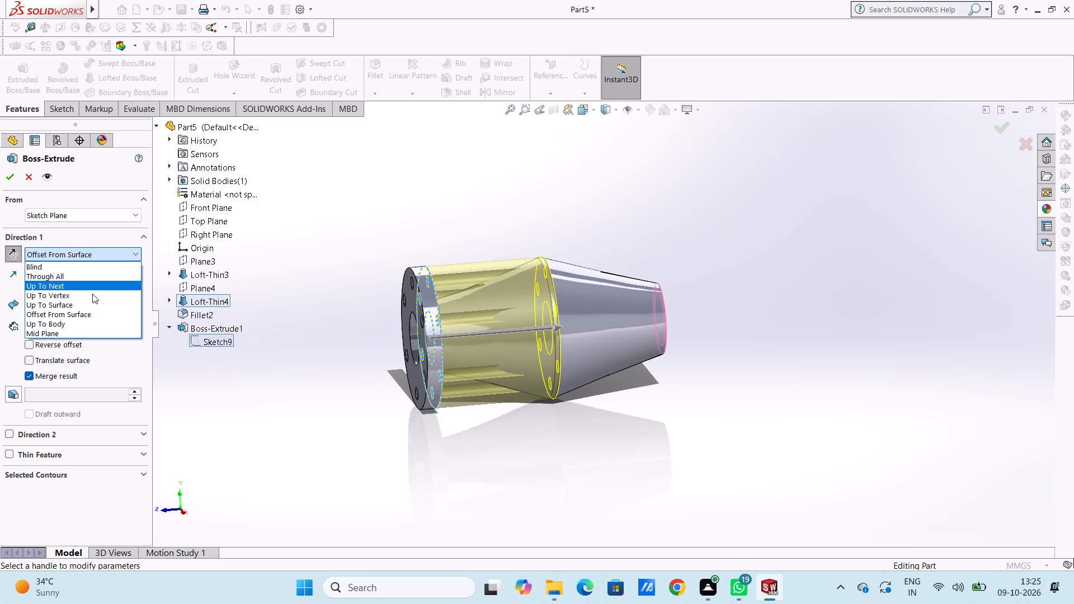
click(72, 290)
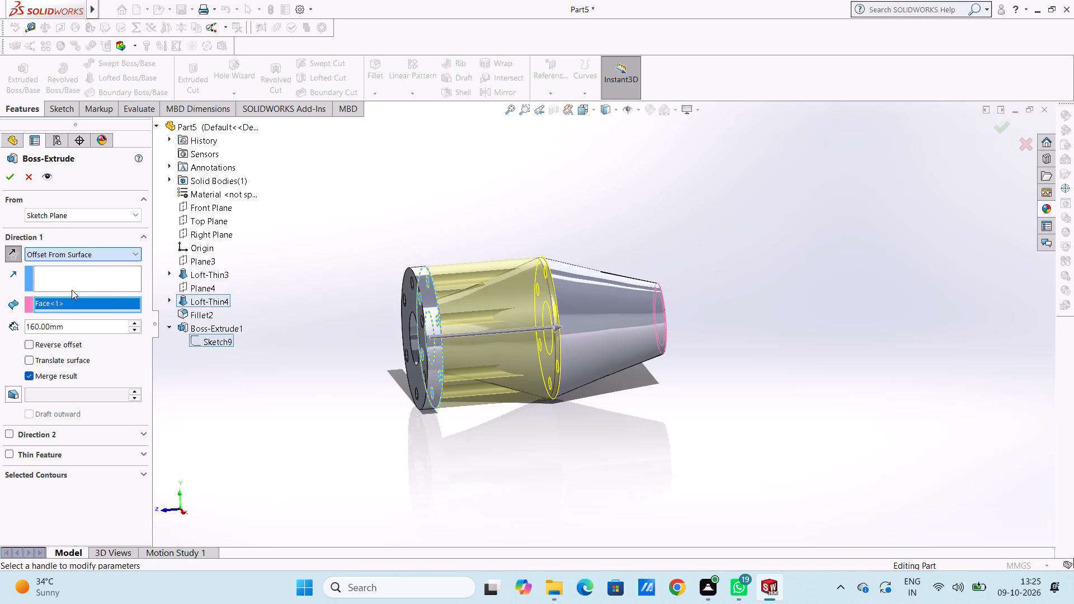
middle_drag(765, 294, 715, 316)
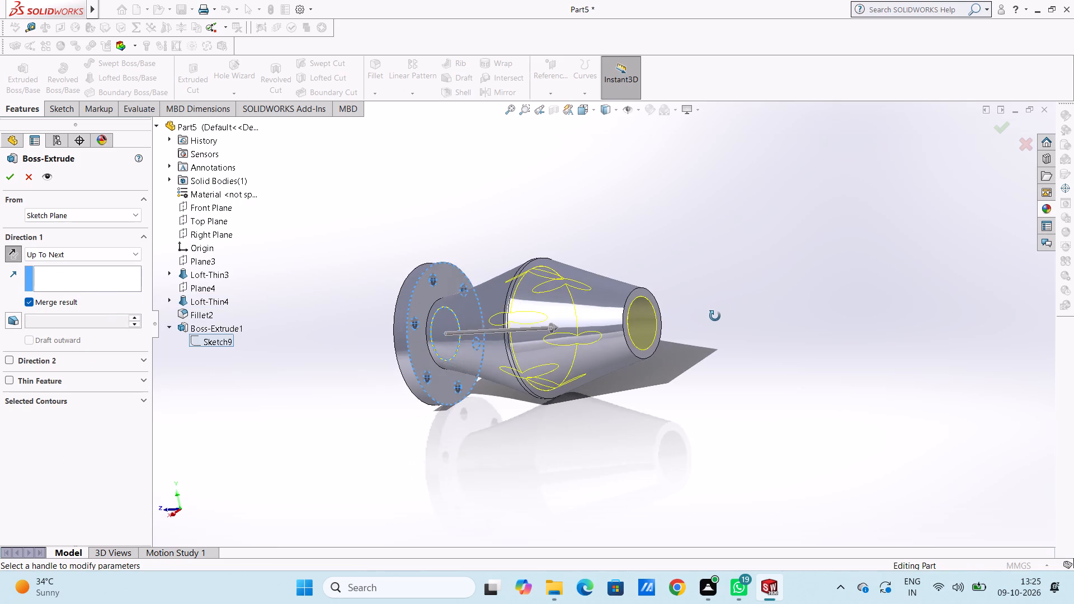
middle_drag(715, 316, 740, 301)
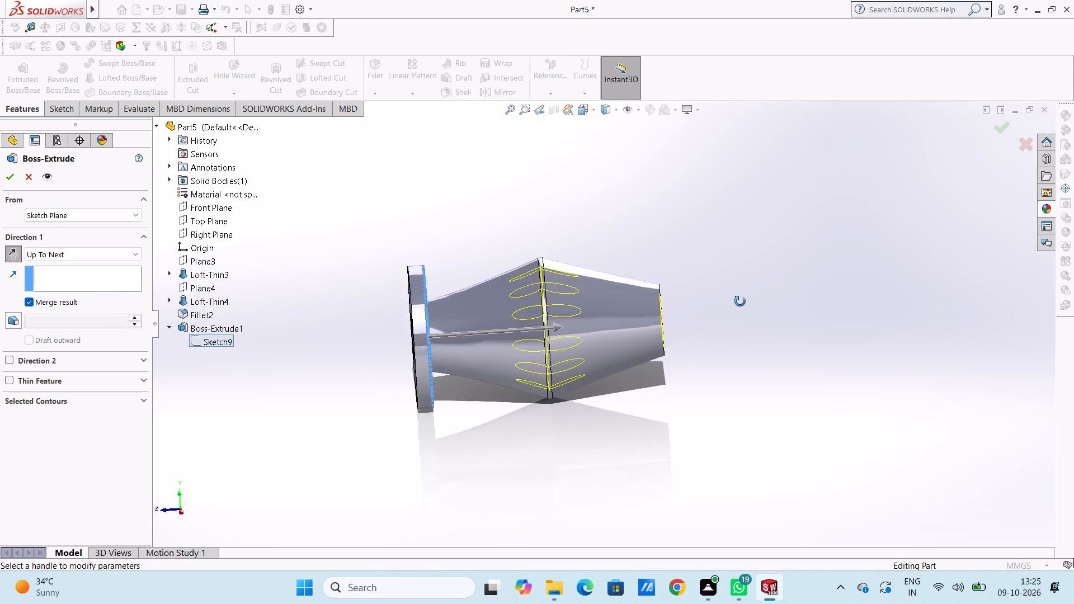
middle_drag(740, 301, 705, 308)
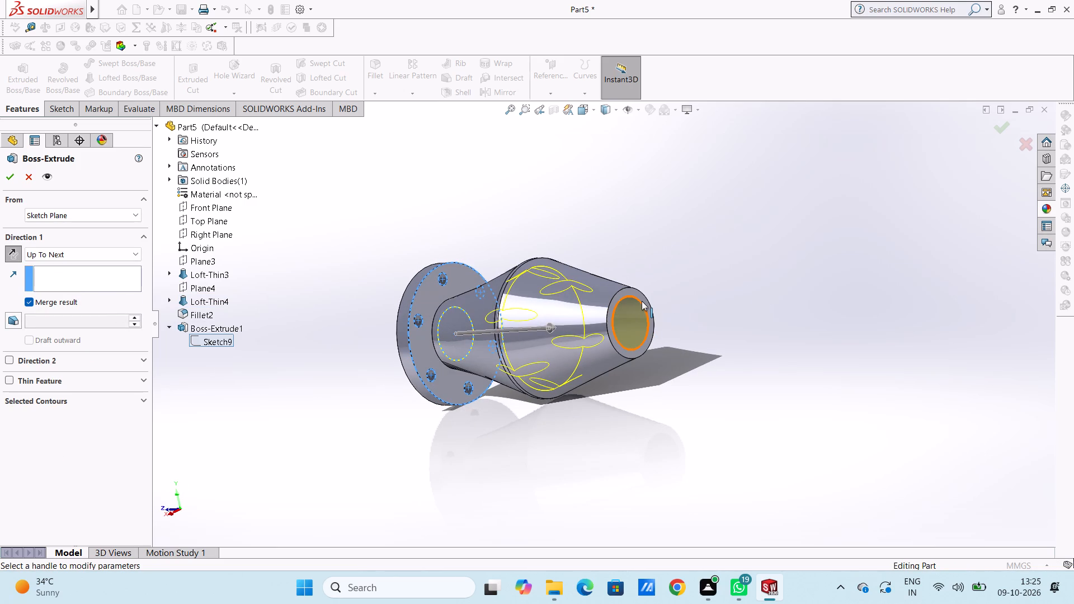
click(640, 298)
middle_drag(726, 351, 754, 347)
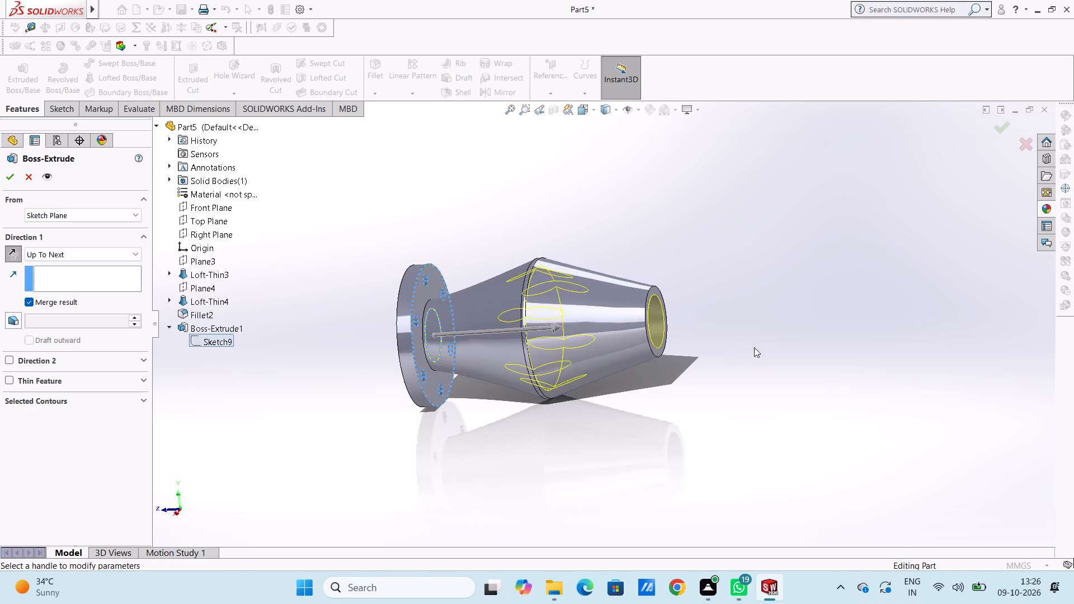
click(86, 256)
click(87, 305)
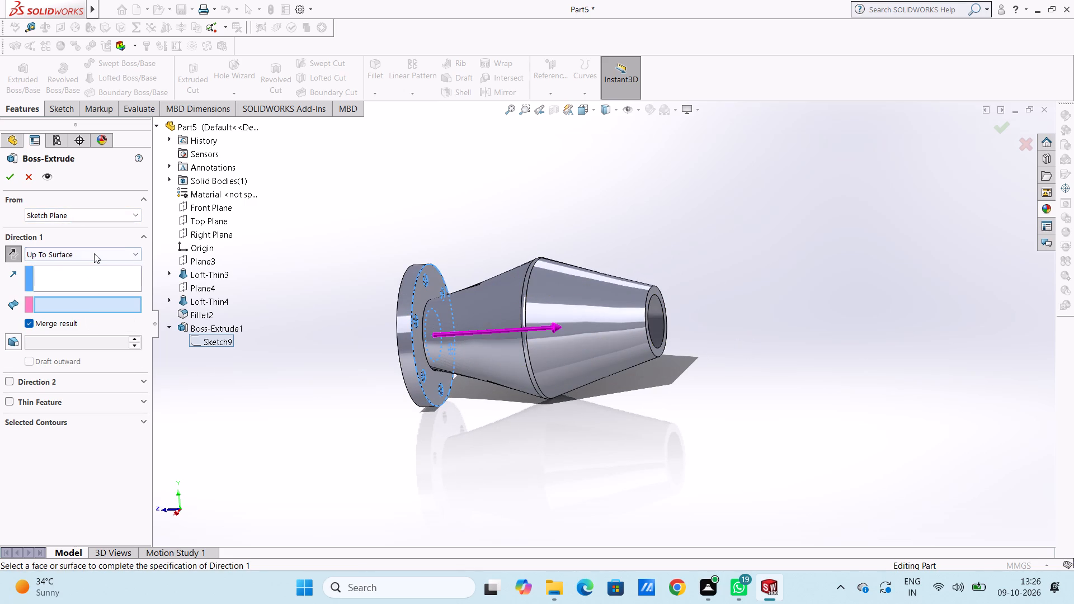
Set the extrusion back to Offset From Surface, 160 mm from the open end face of the loft opposite the flange.
click(94, 253)
click(90, 311)
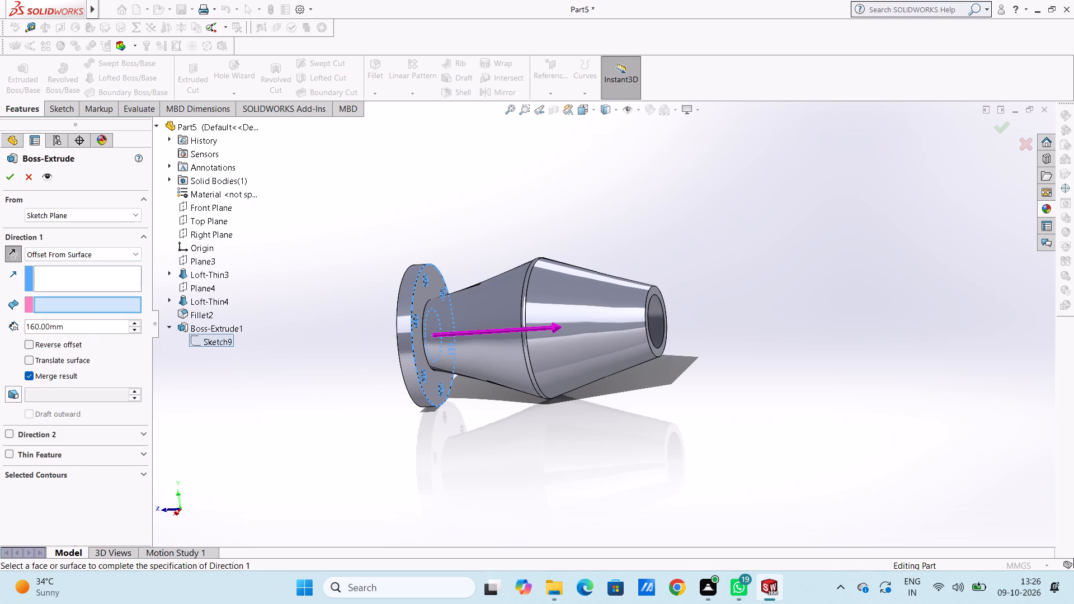
double_click(96, 328)
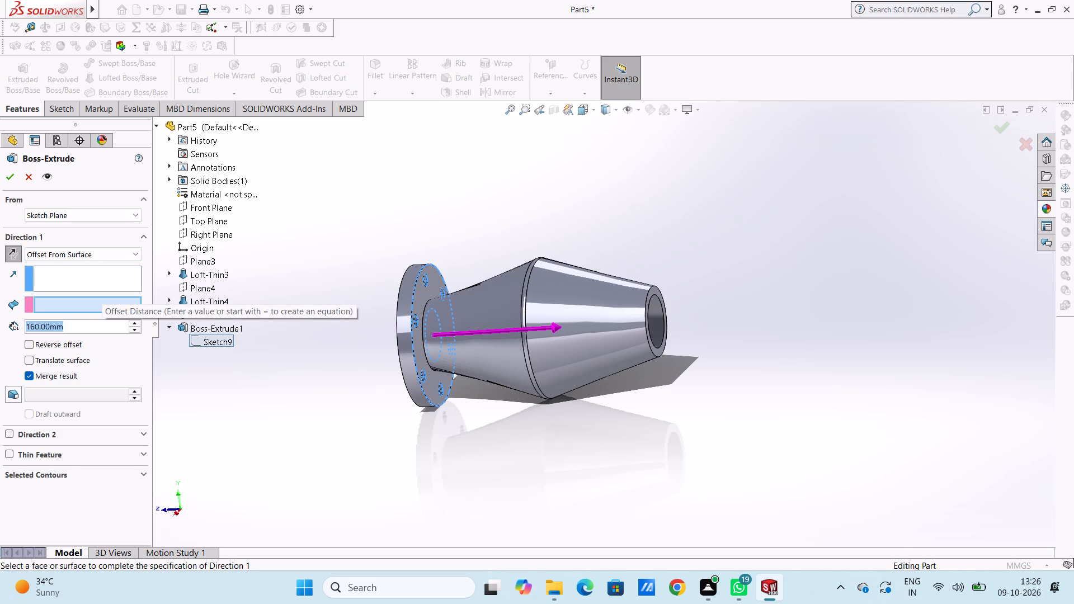
text(160)
key(Return)
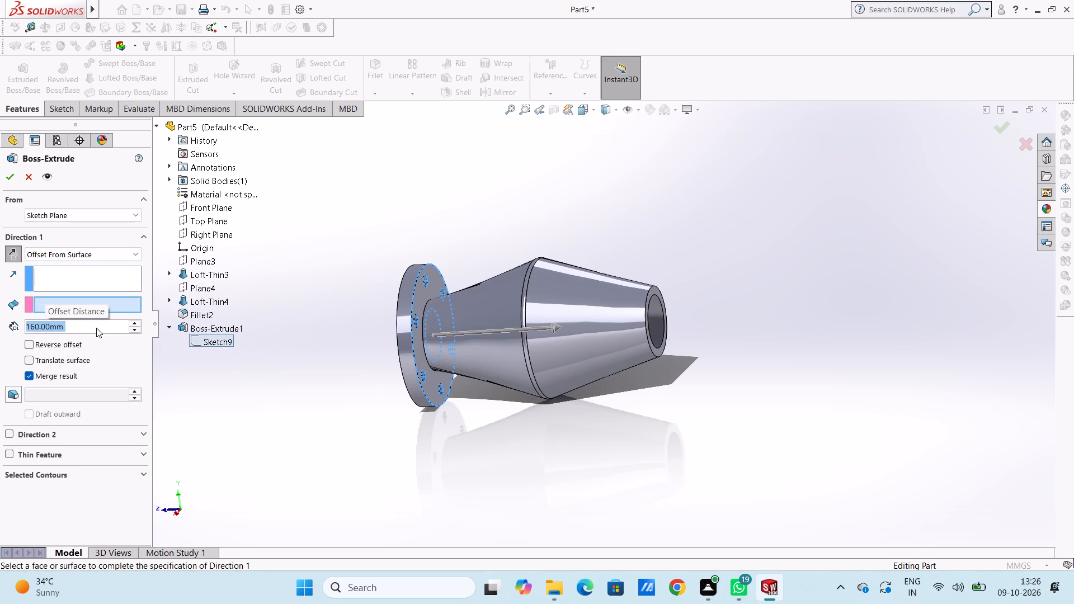
click(421, 296)
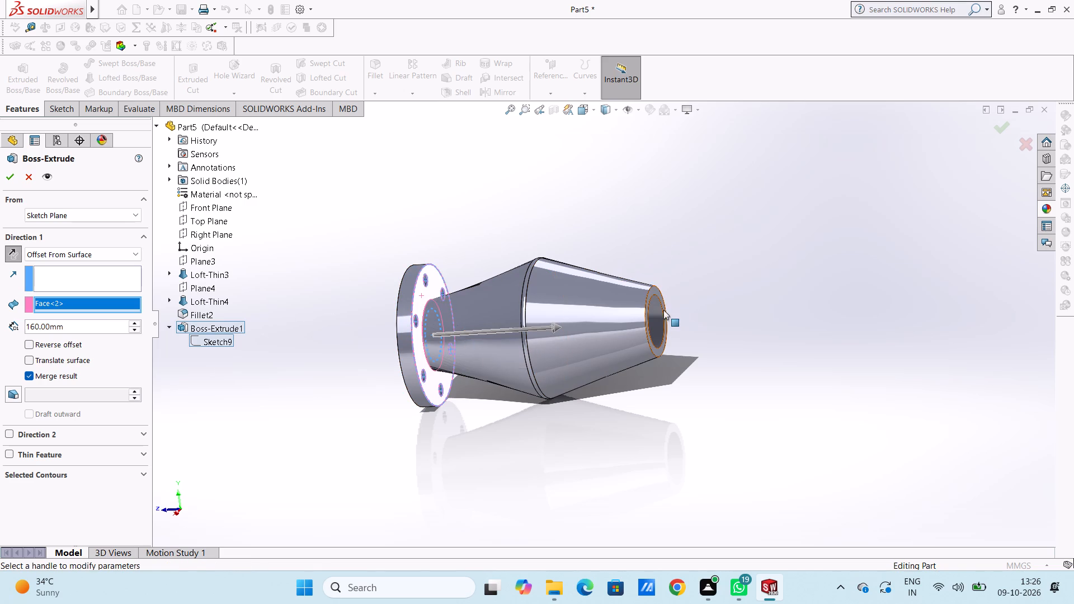
click(658, 294)
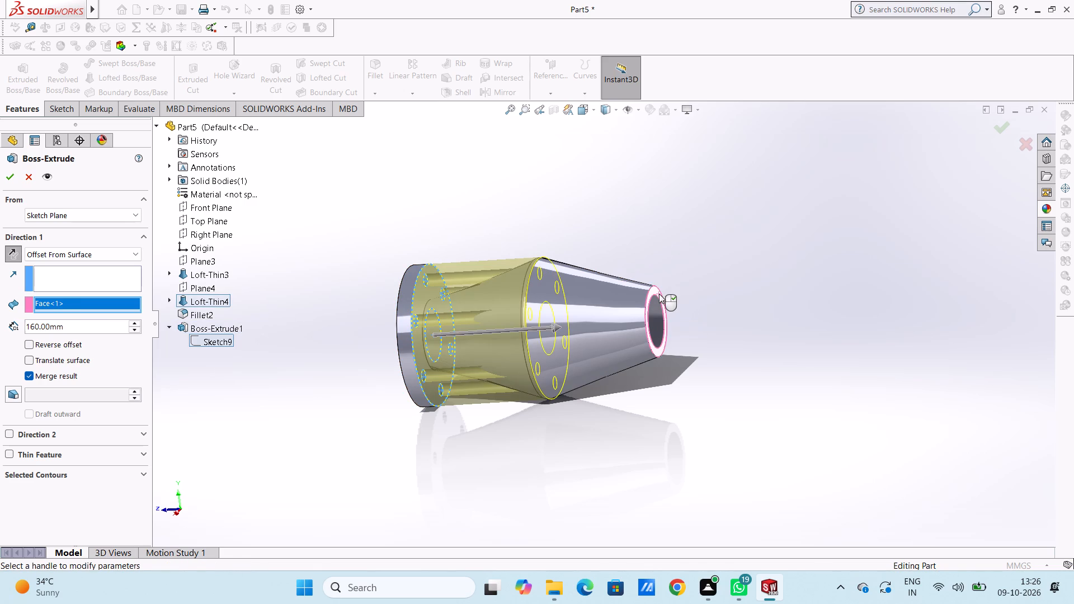
click(659, 294)
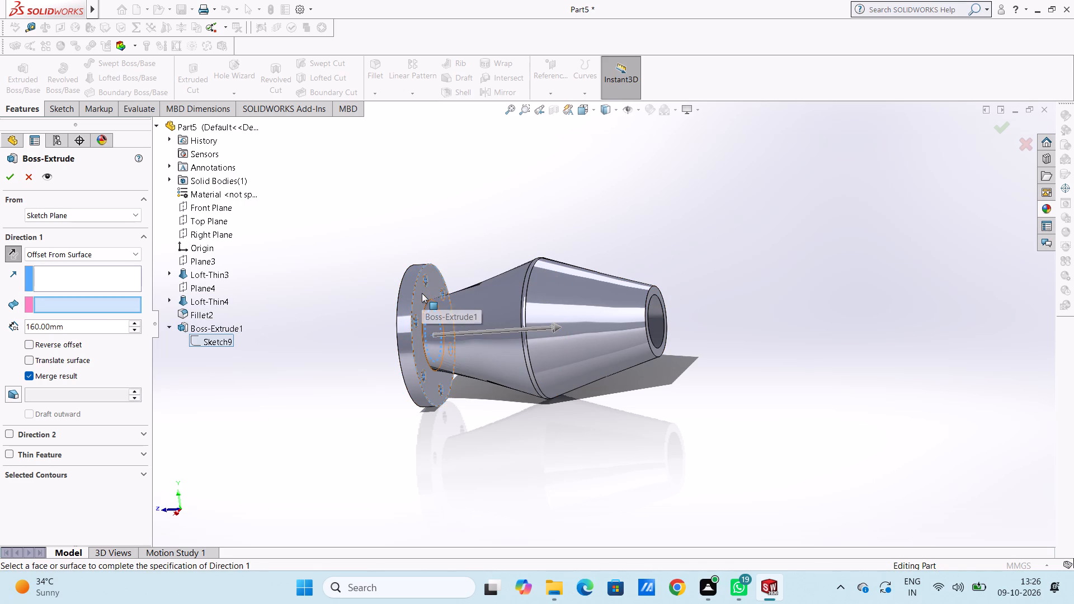
click(422, 293)
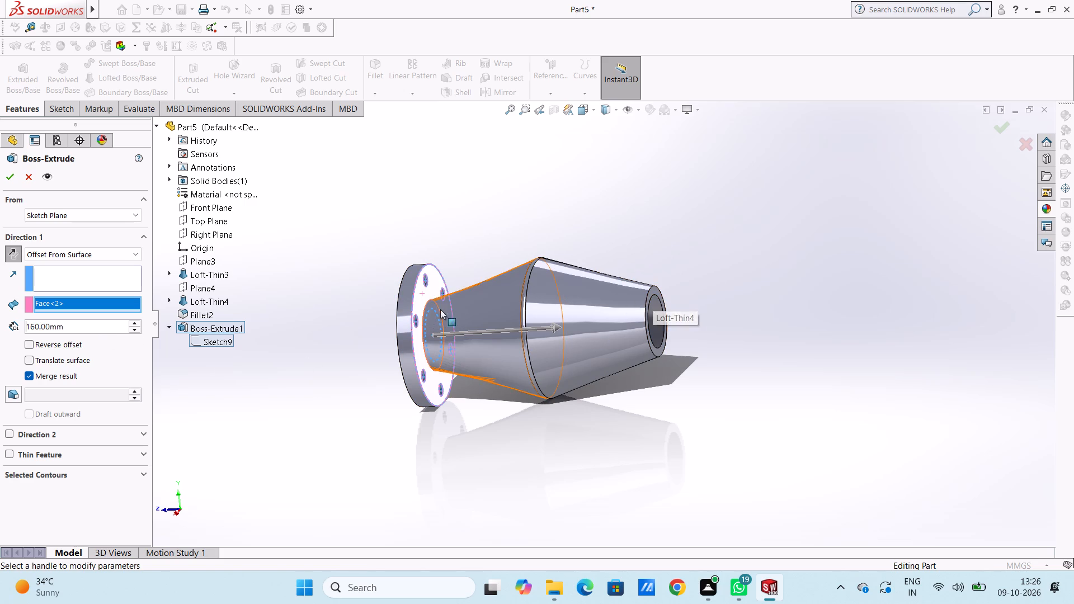
click(418, 295)
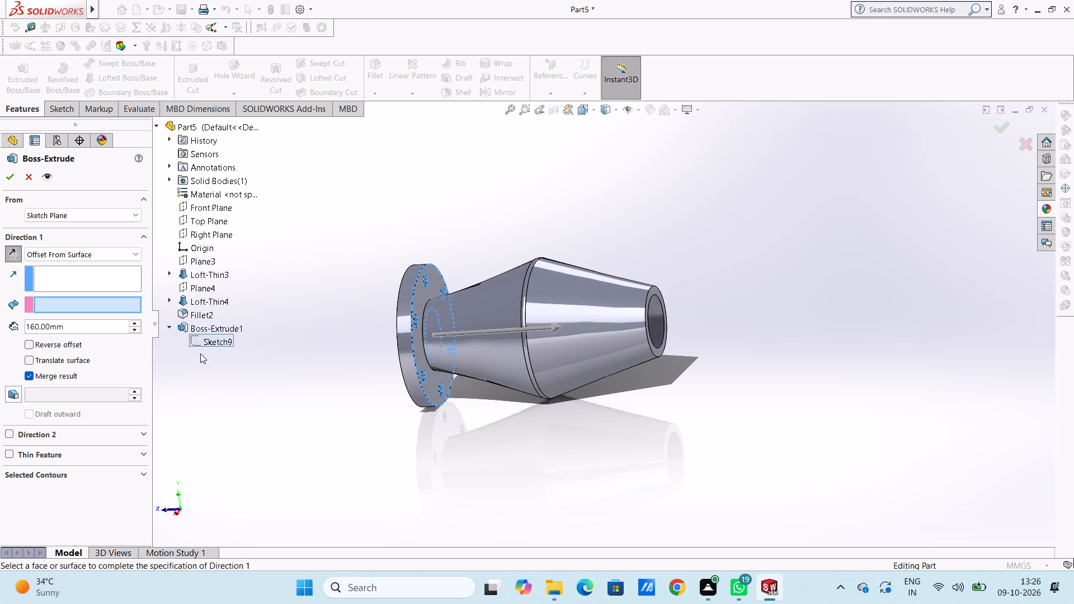
click(654, 293)
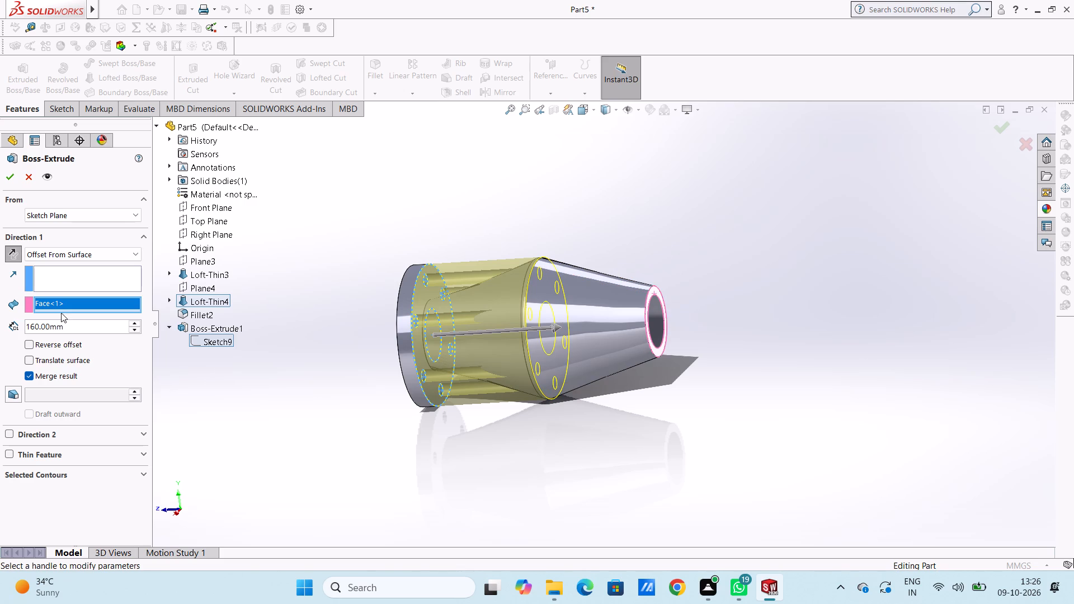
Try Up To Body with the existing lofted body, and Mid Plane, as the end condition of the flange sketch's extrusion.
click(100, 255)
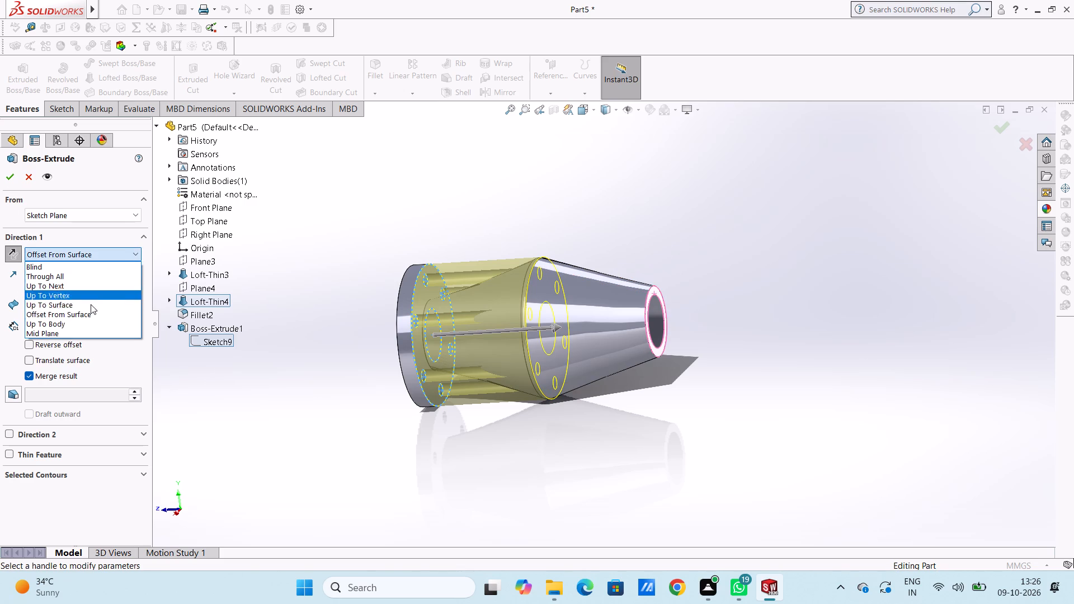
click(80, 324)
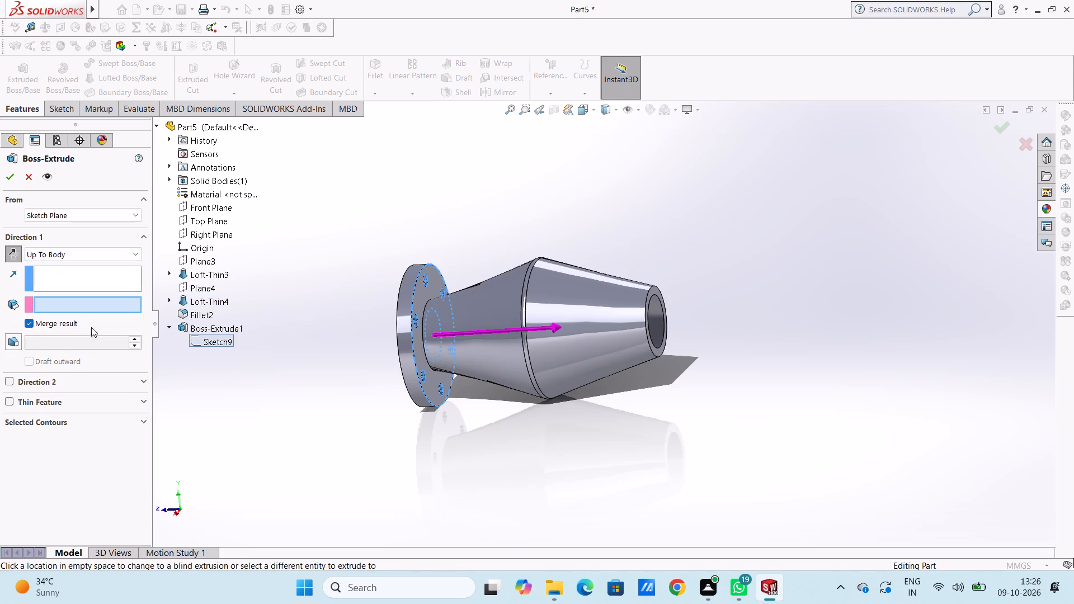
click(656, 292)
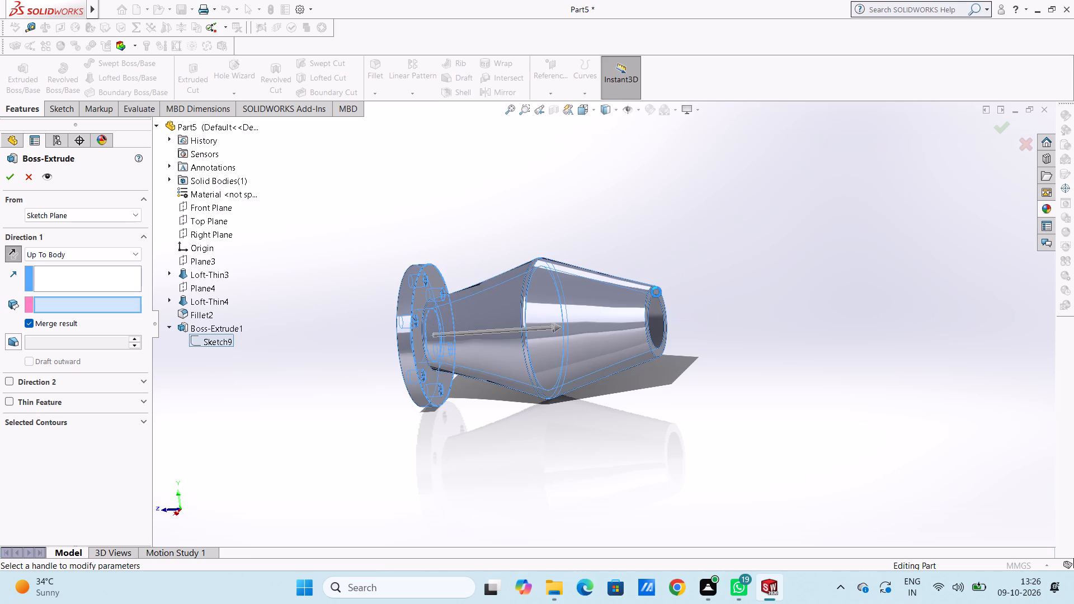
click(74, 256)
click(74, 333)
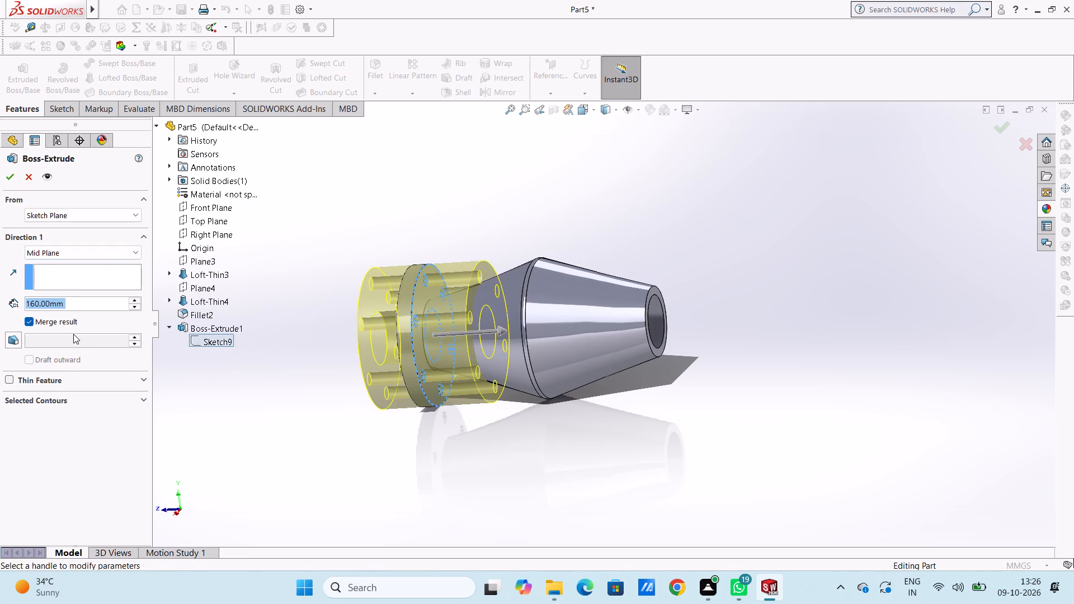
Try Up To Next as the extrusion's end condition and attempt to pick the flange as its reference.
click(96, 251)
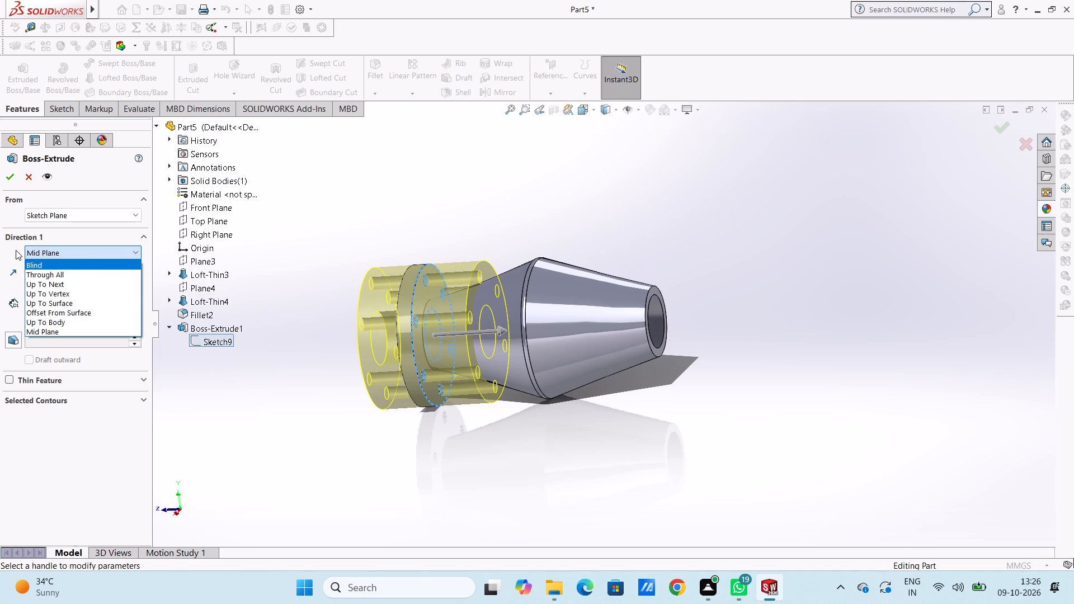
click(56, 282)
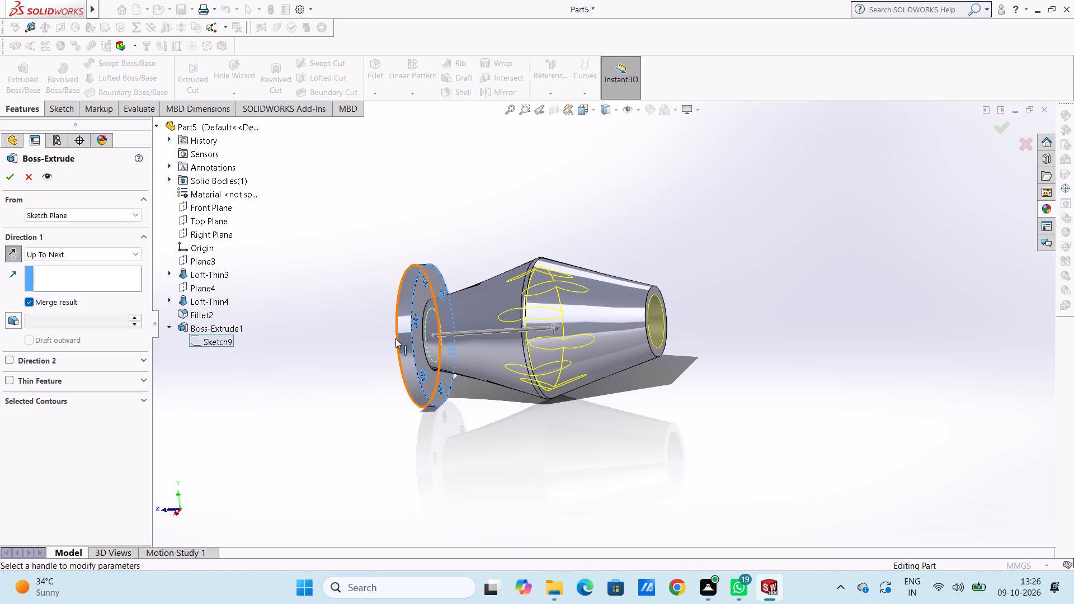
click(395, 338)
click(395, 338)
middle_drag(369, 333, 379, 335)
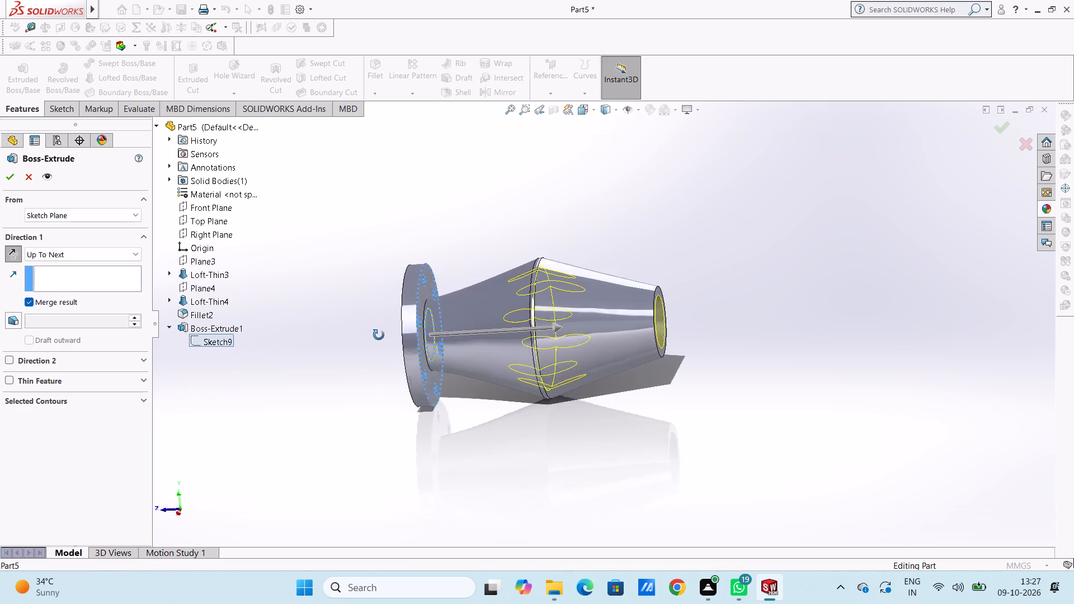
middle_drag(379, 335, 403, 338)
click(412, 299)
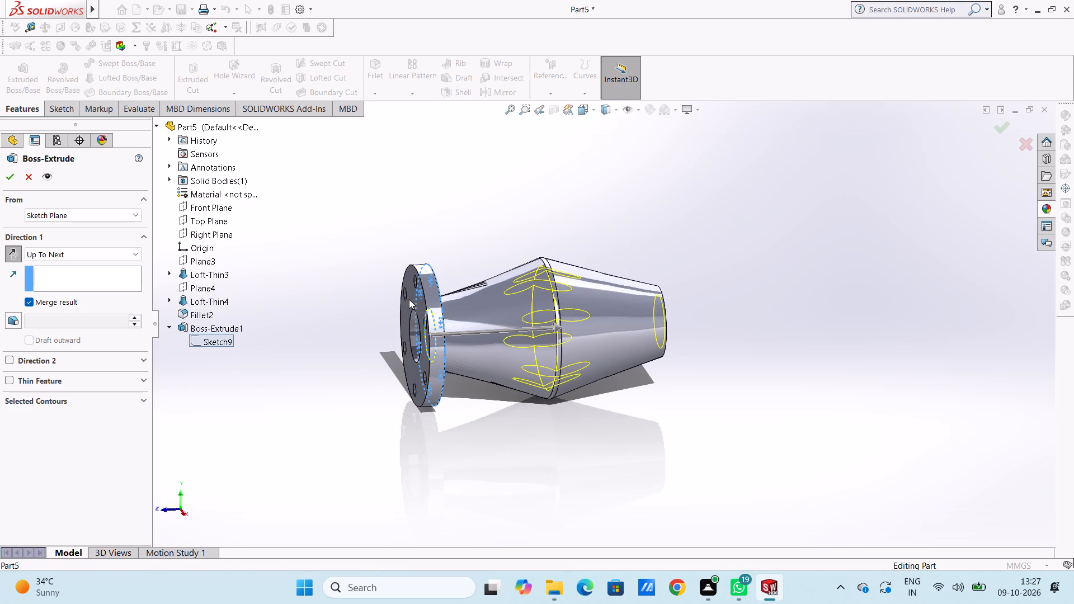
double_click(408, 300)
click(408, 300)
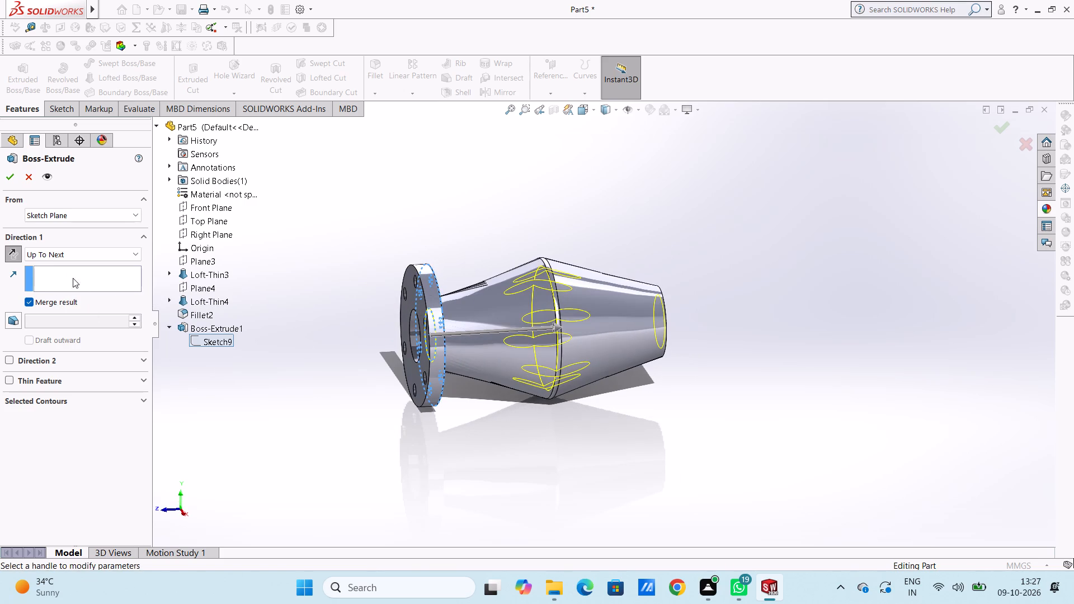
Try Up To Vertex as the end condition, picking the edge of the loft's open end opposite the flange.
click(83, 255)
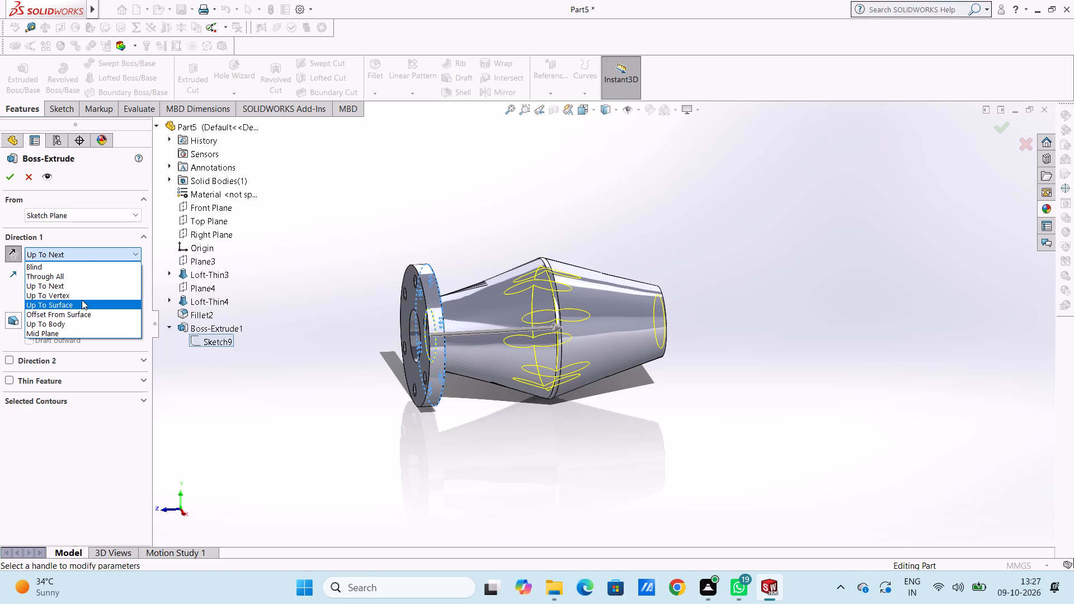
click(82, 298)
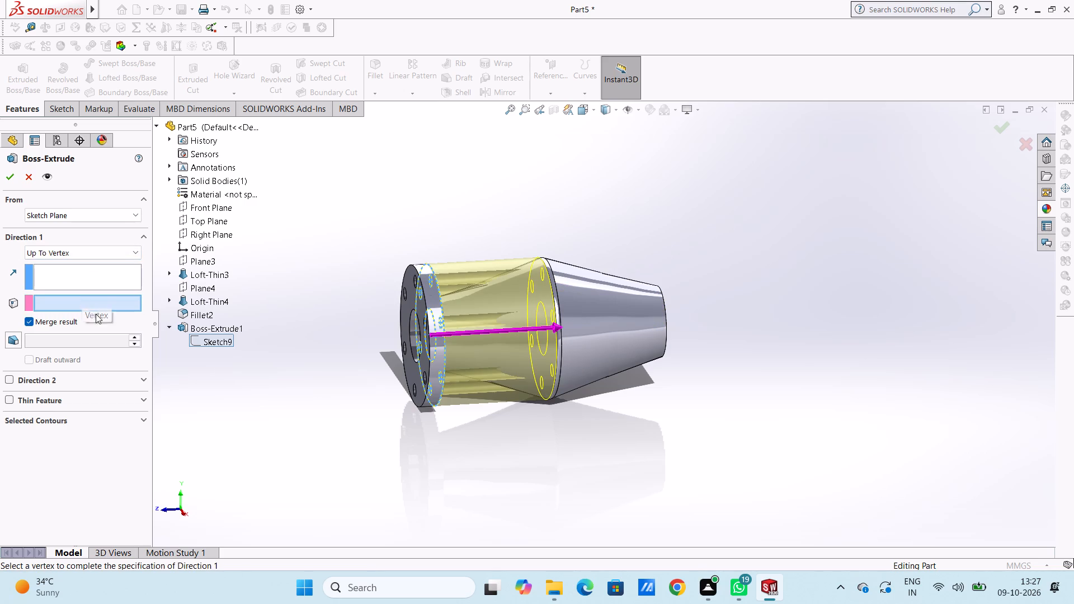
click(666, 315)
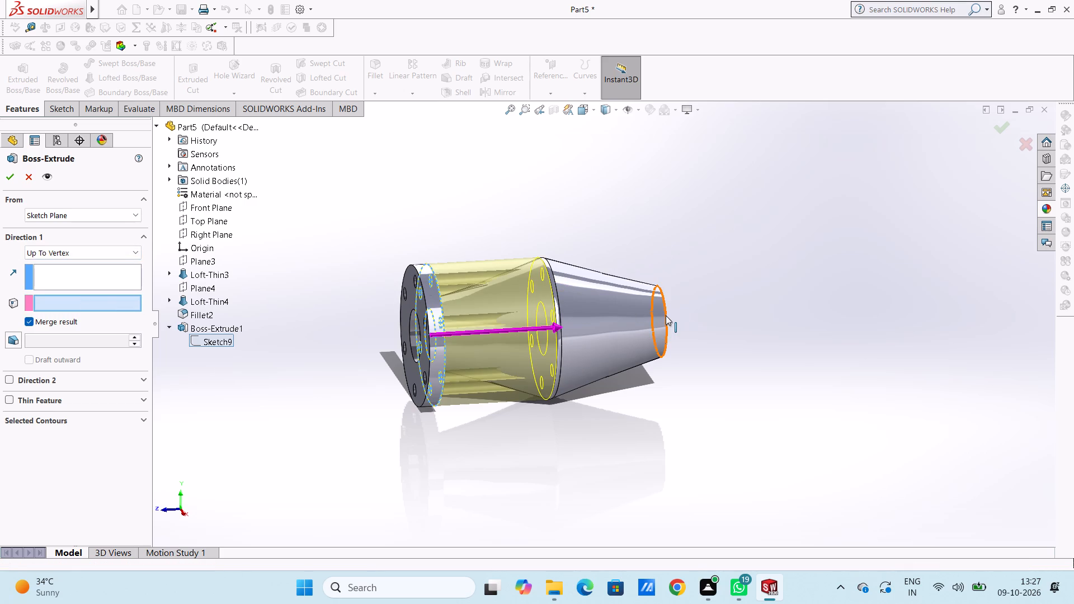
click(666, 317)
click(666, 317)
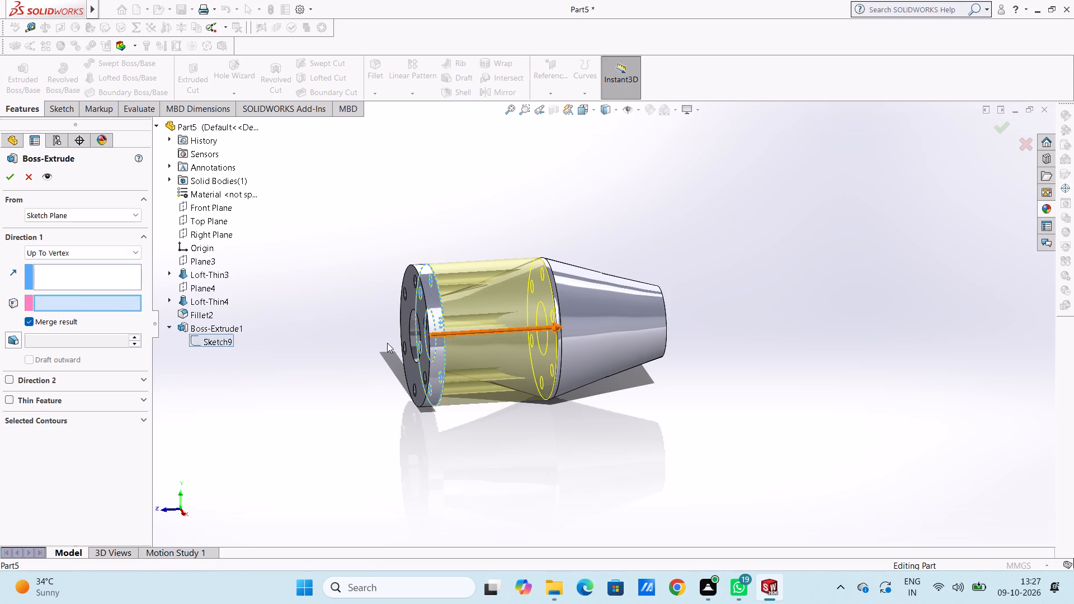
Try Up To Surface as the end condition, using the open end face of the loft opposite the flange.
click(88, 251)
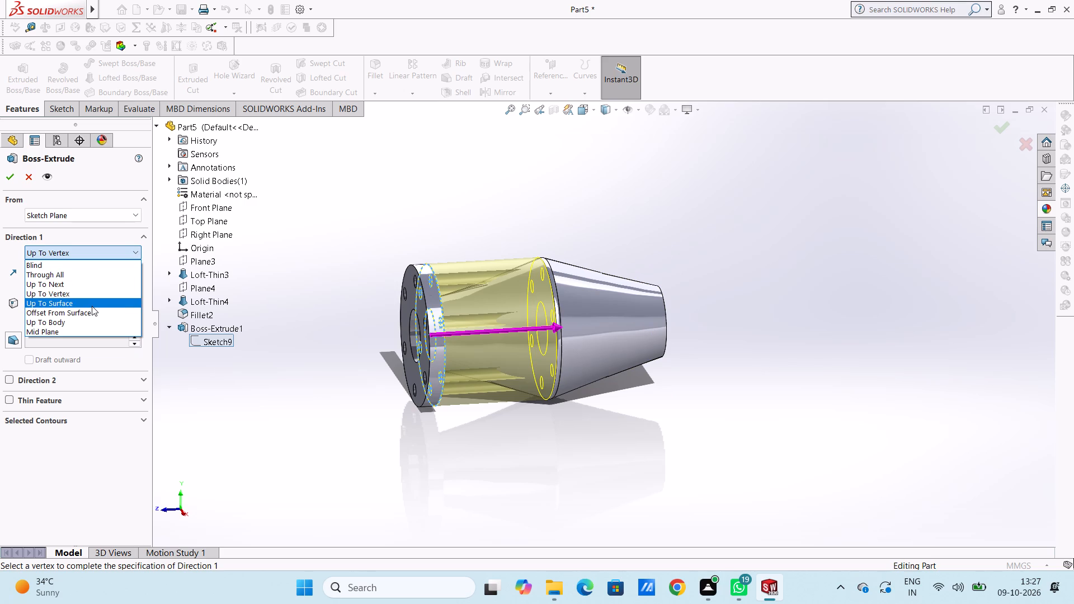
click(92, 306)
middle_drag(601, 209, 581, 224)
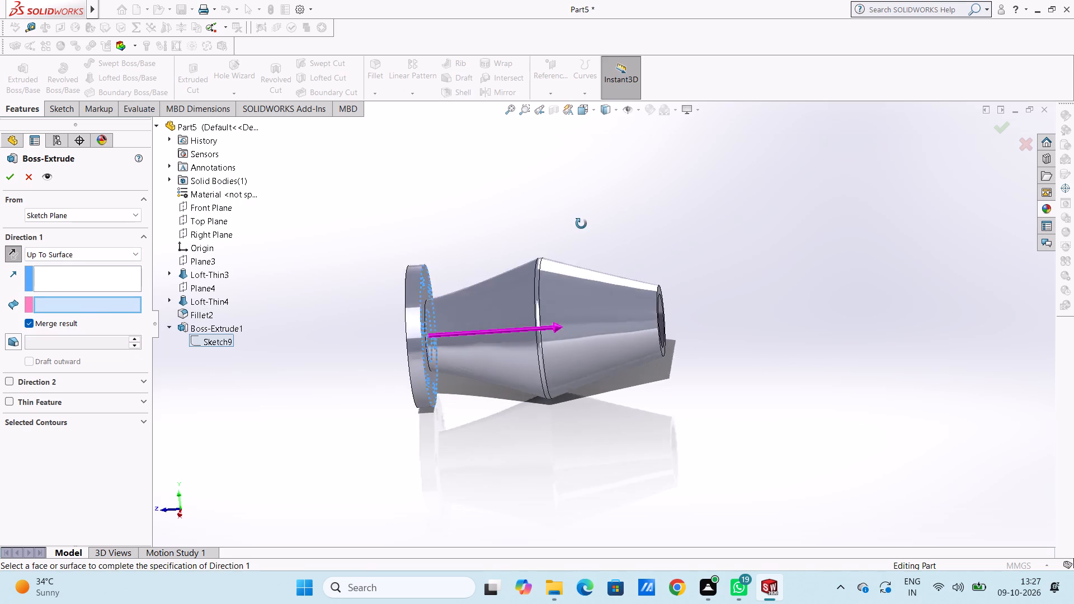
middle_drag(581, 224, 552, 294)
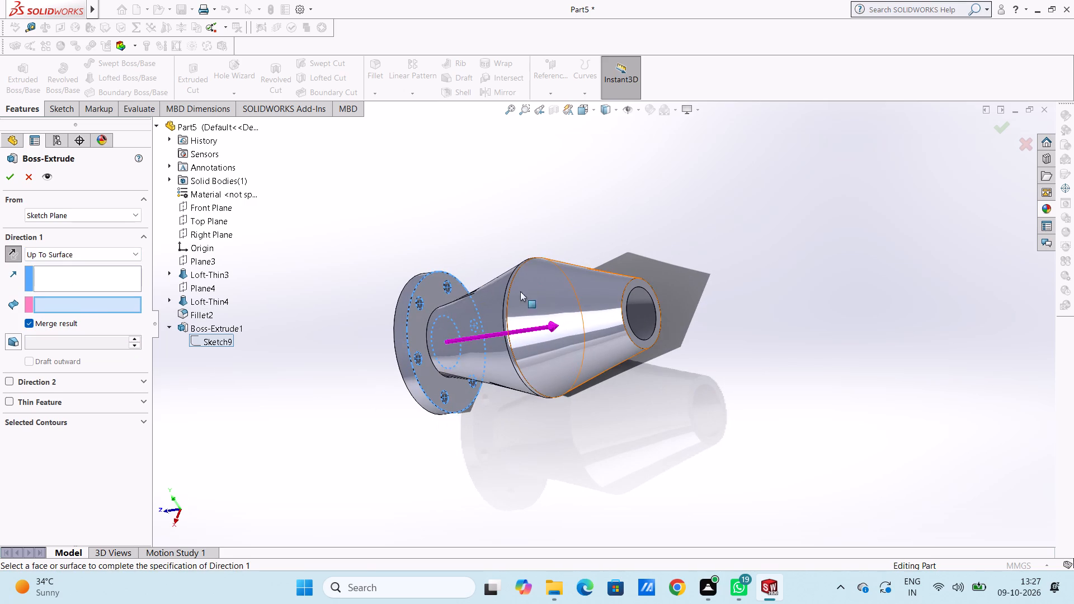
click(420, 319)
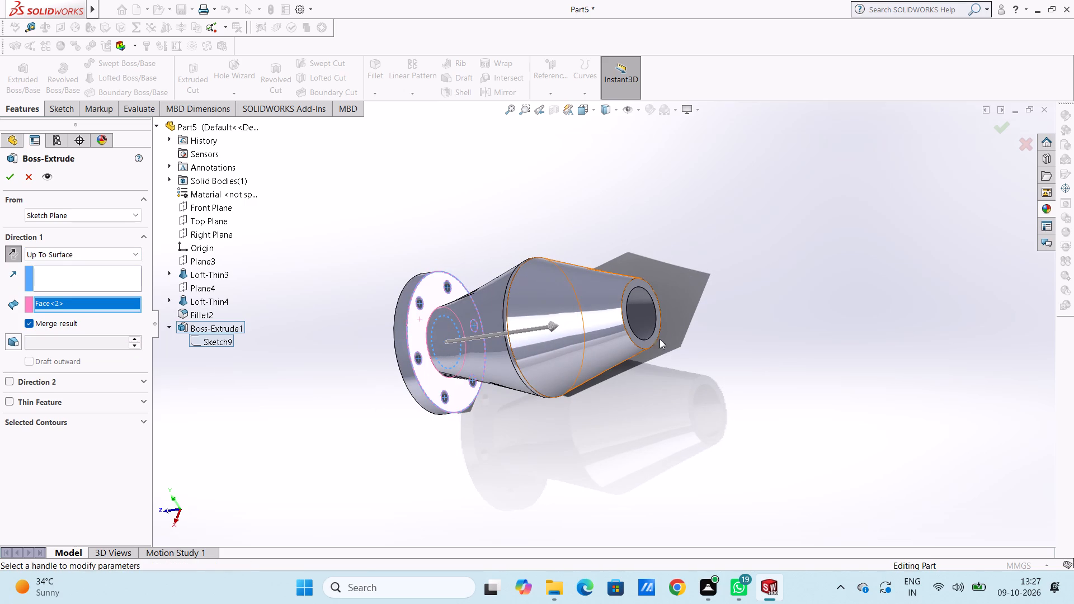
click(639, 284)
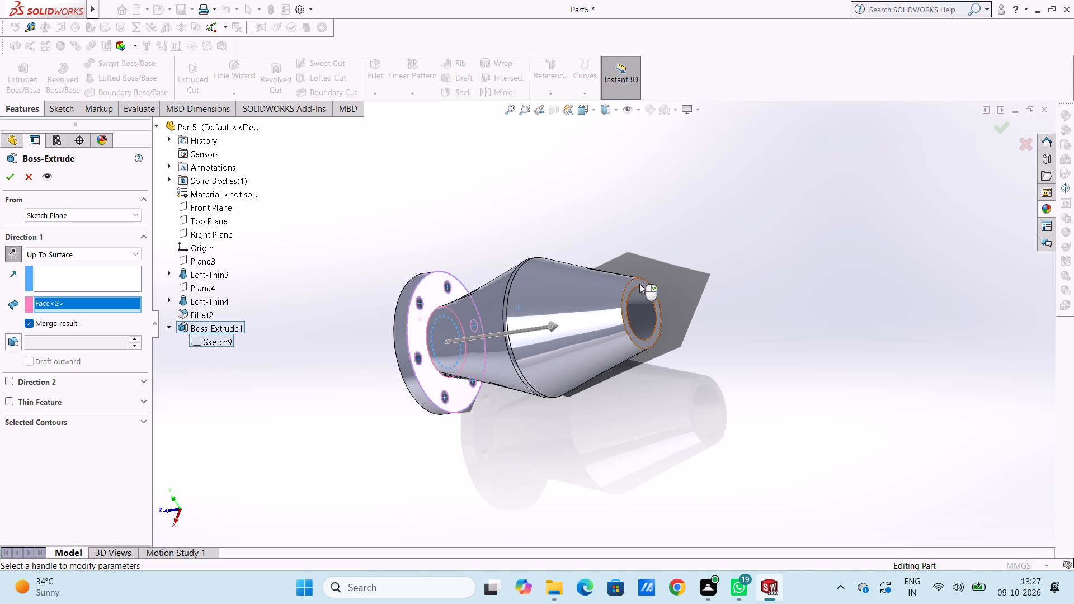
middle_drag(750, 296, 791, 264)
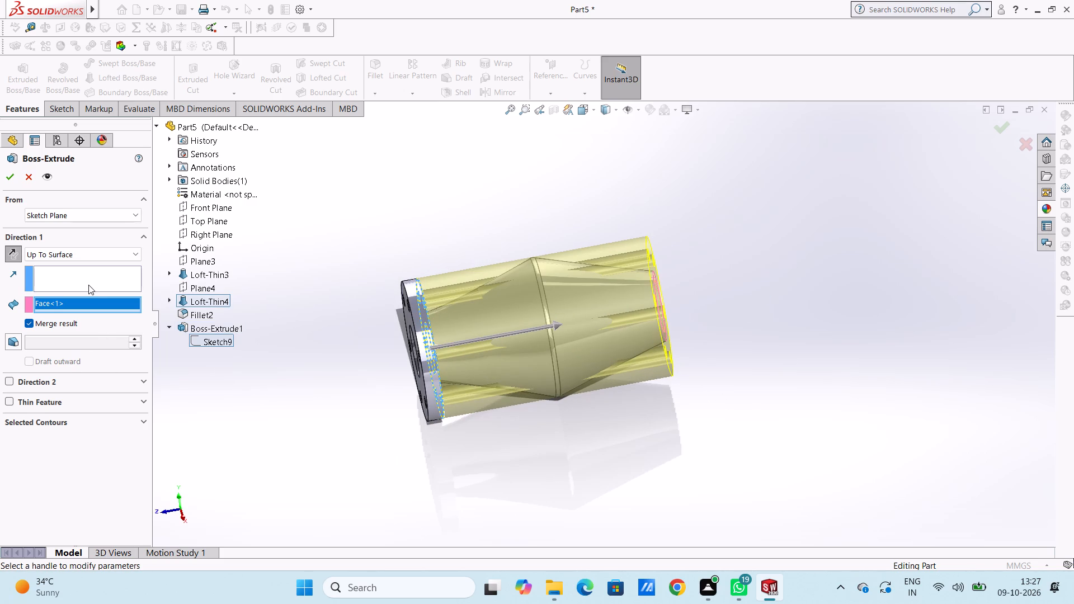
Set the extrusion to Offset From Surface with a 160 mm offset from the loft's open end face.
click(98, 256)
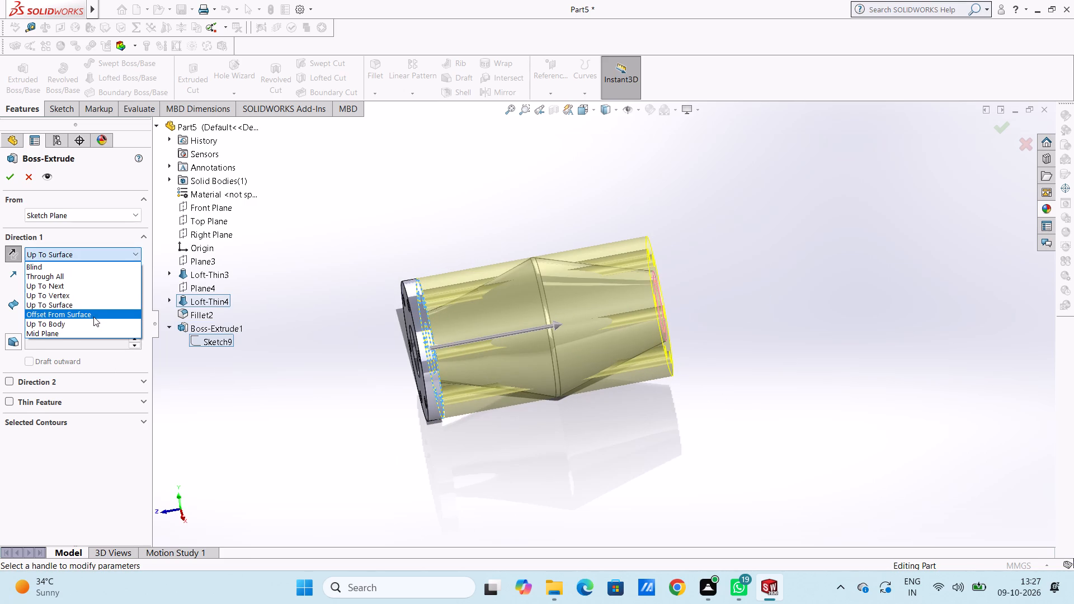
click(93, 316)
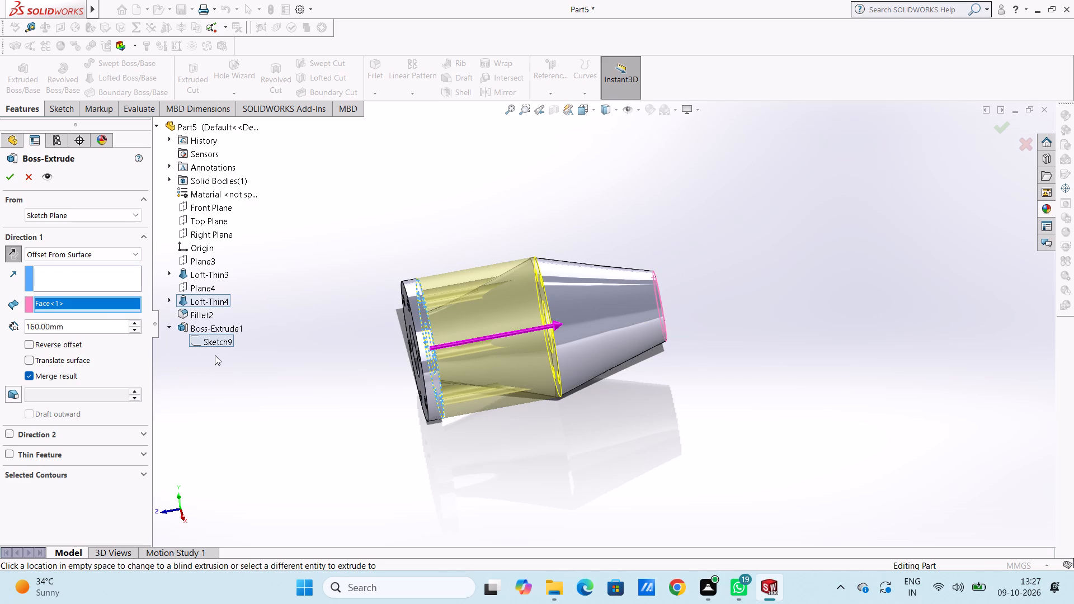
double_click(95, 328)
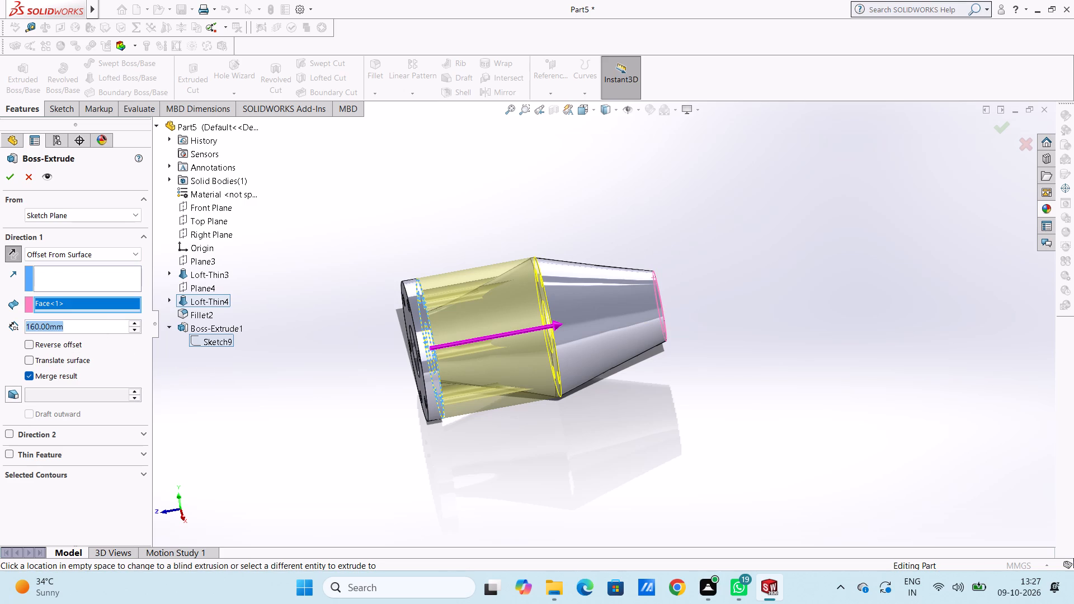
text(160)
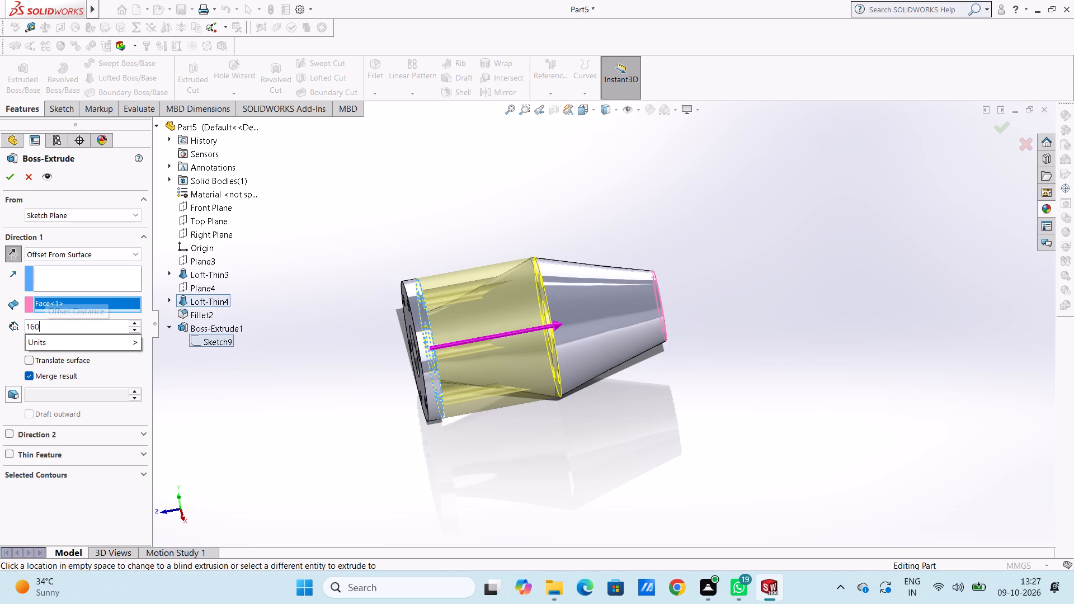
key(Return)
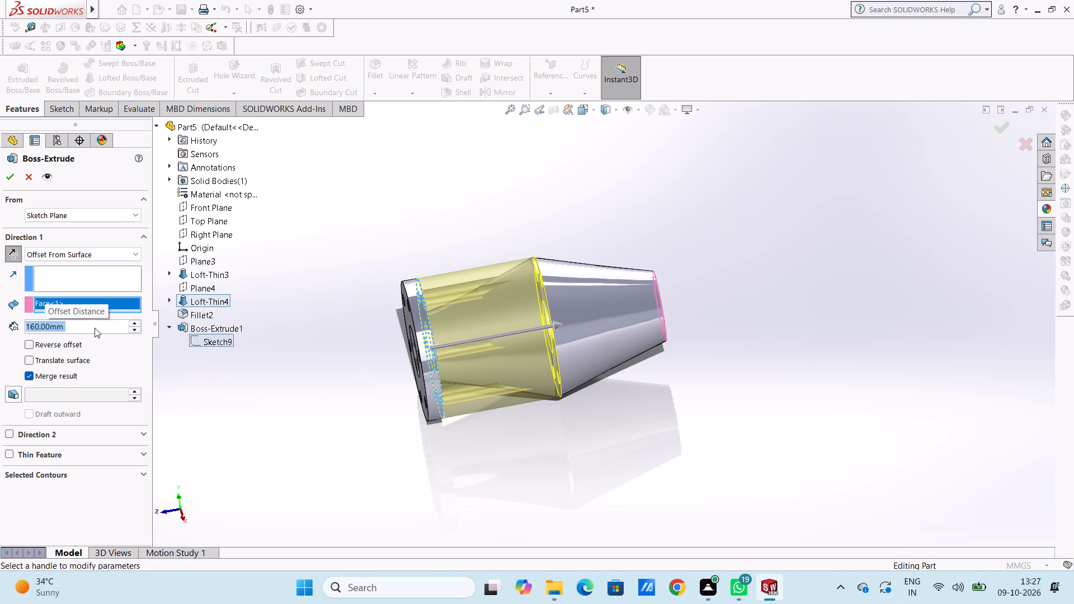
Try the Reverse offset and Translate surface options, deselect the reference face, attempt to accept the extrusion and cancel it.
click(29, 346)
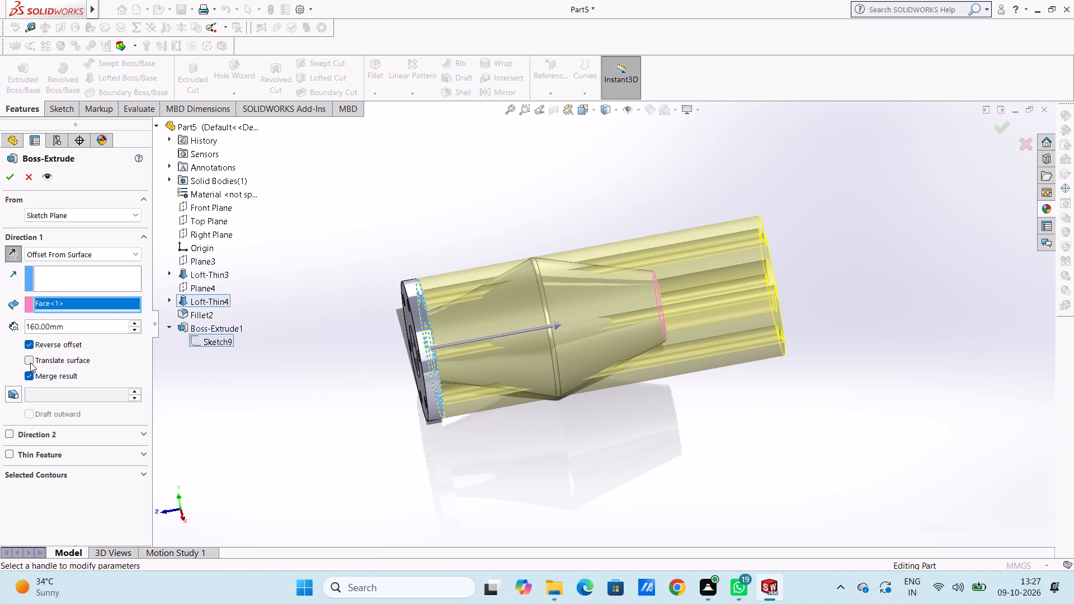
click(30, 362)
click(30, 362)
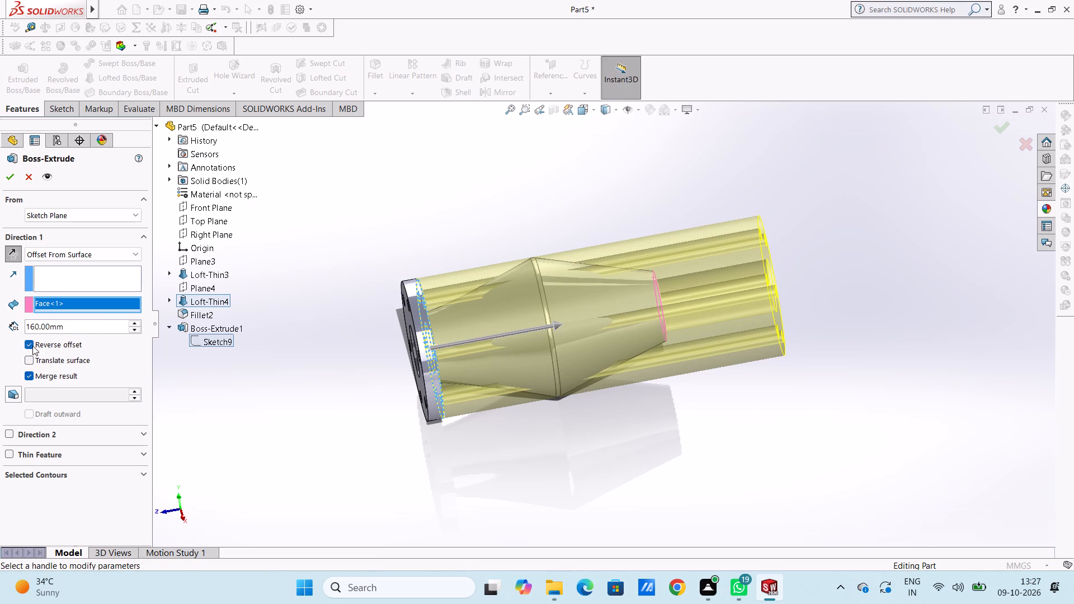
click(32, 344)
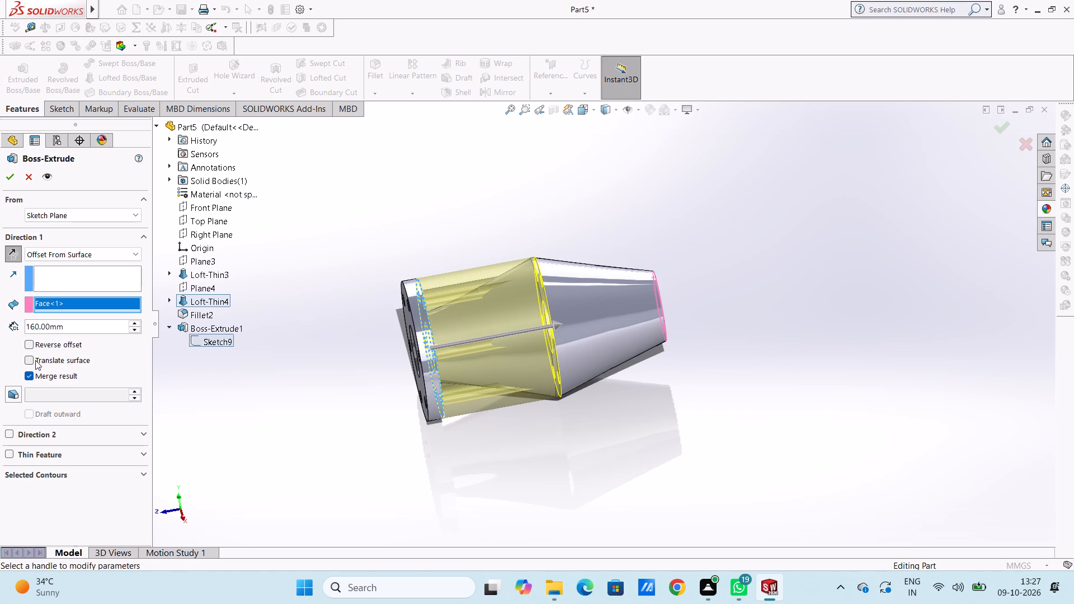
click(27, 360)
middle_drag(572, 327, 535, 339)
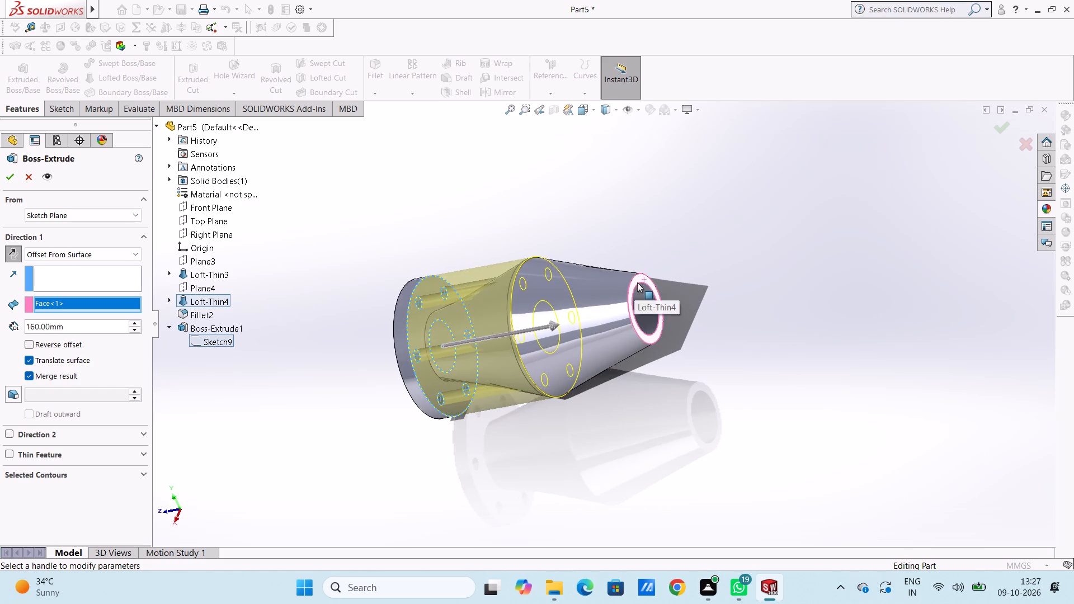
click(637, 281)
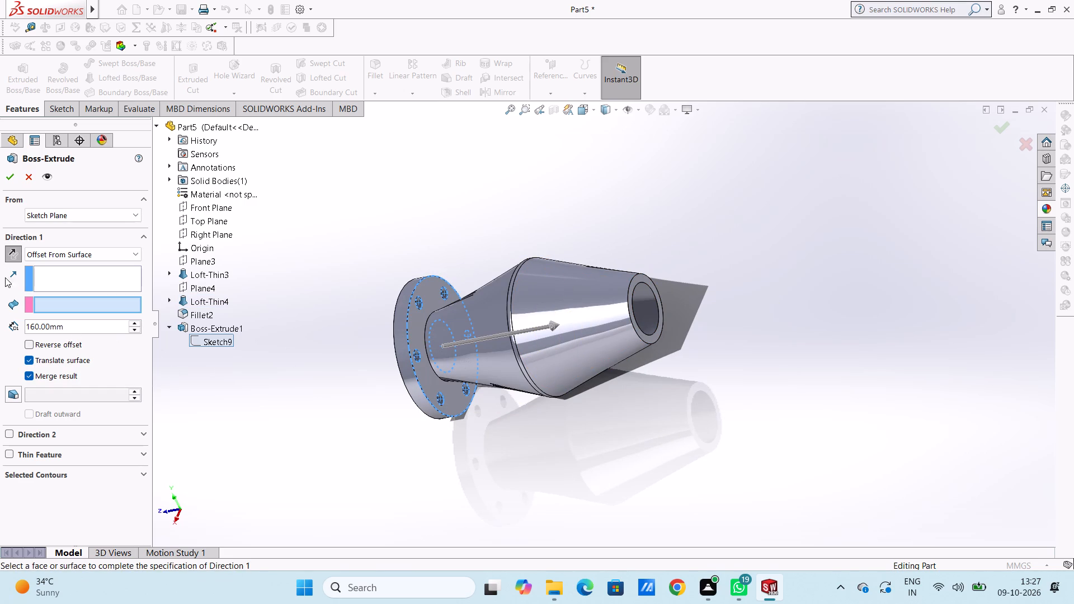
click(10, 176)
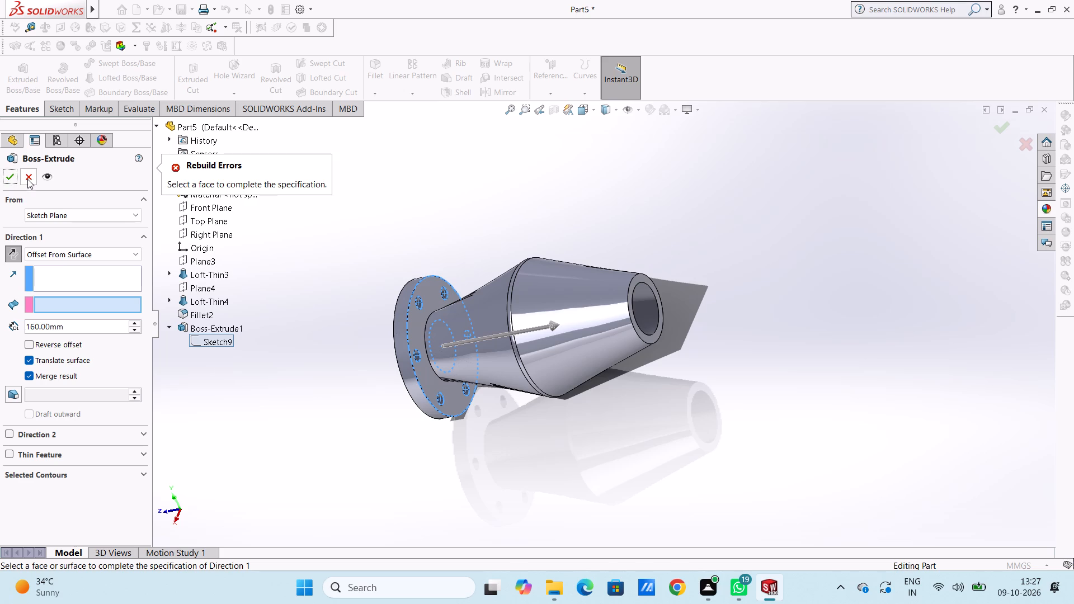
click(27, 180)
Undo the flange's boss extrusion to return to editing its six-hole sketch.
click(343, 249)
middle_drag(360, 267, 425, 264)
scroll(392, 266, down, 1)
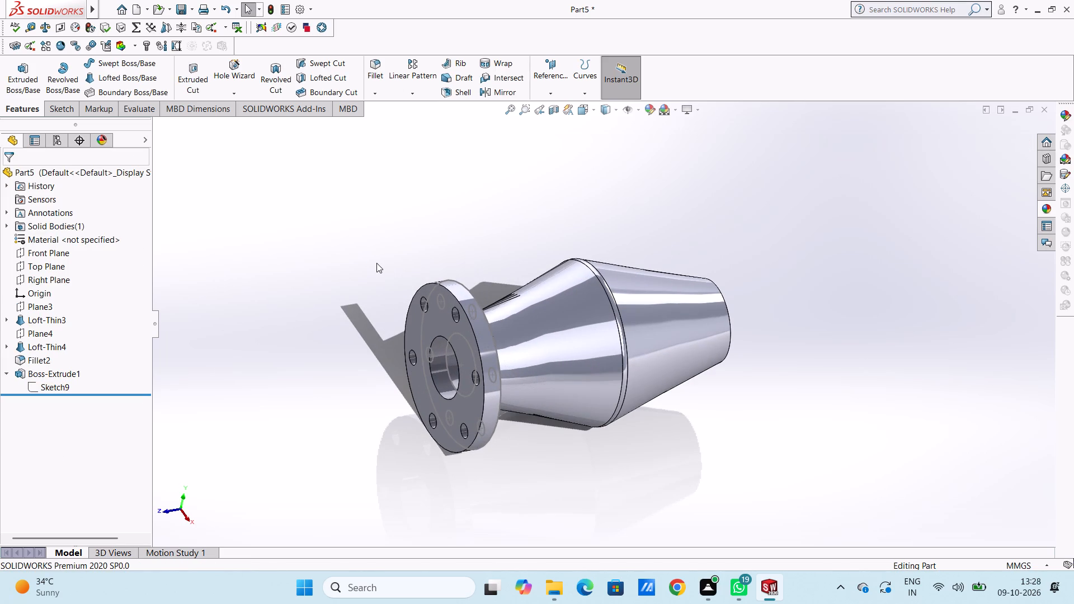
key(ctrl+z)
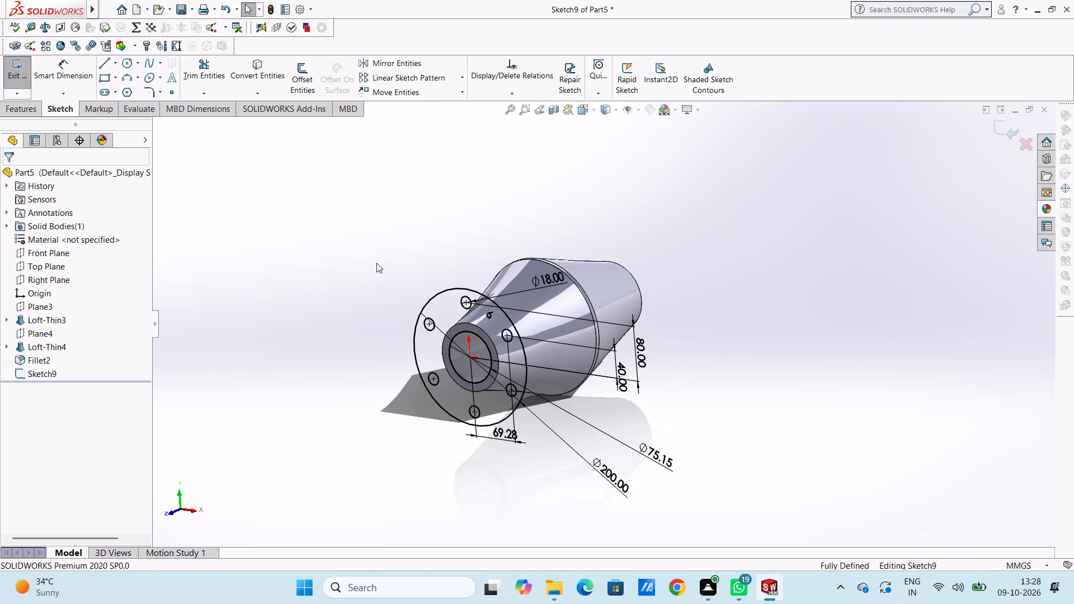
Extrude the six-hole flange sketch as a 22 mm blind boss from its sketch plane, merged with the body.
click(25, 114)
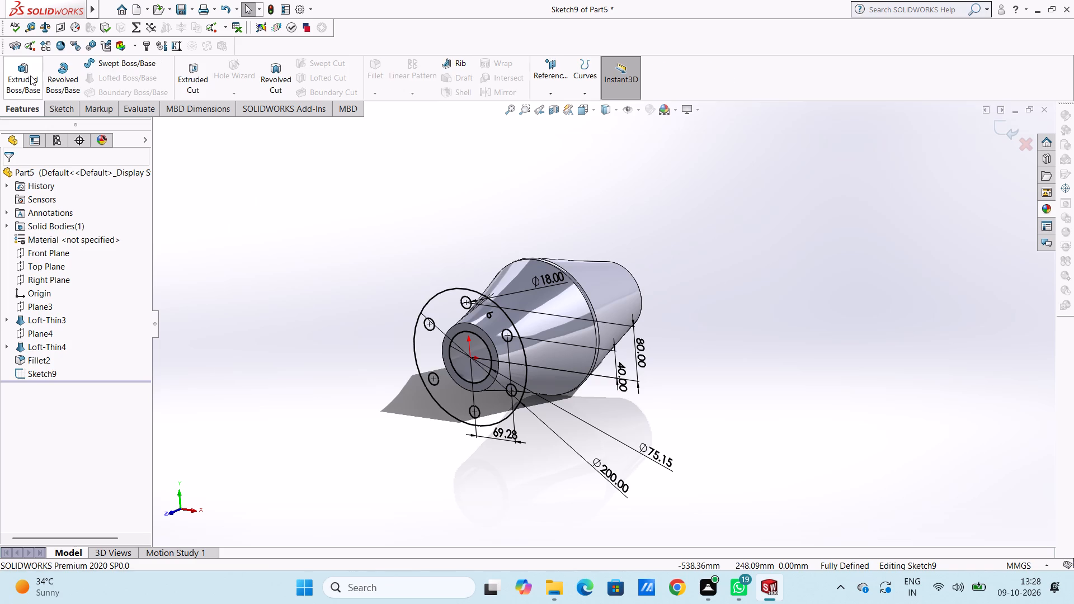
click(27, 76)
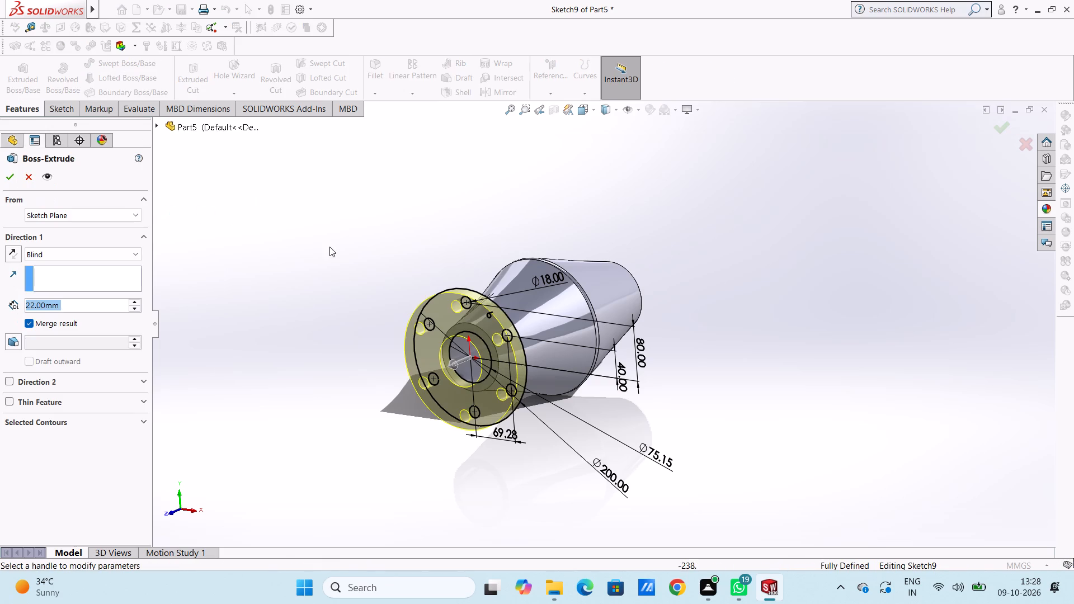
click(10, 181)
click(331, 272)
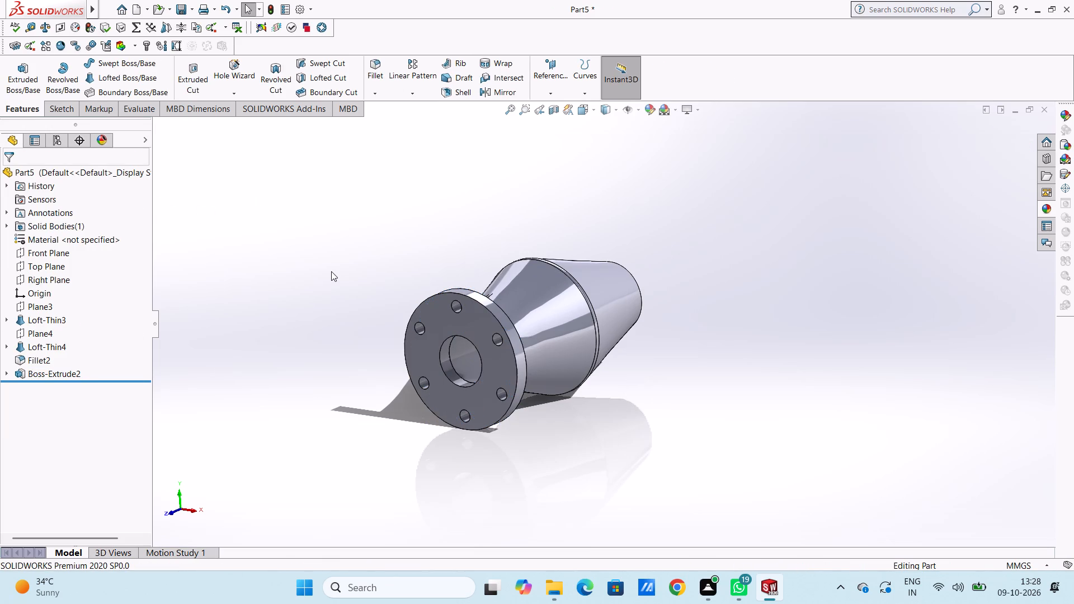
Reuse Sketch9 to extrude a second 22 mm flange, starting from the loft's open end face and with the direction reversed outward.
middle_drag(358, 242, 284, 235)
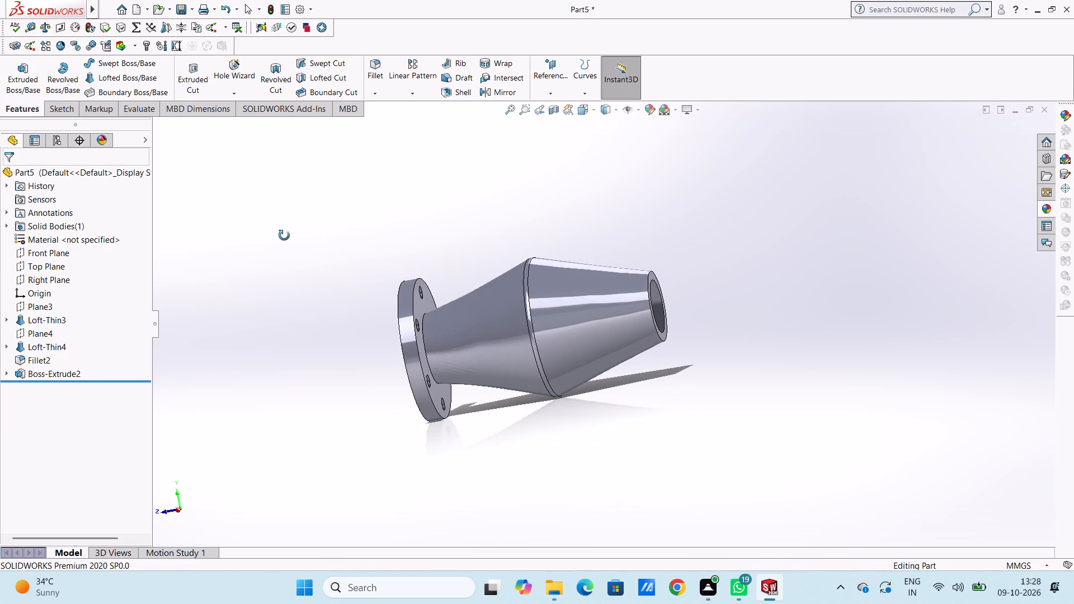
middle_drag(284, 235, 280, 250)
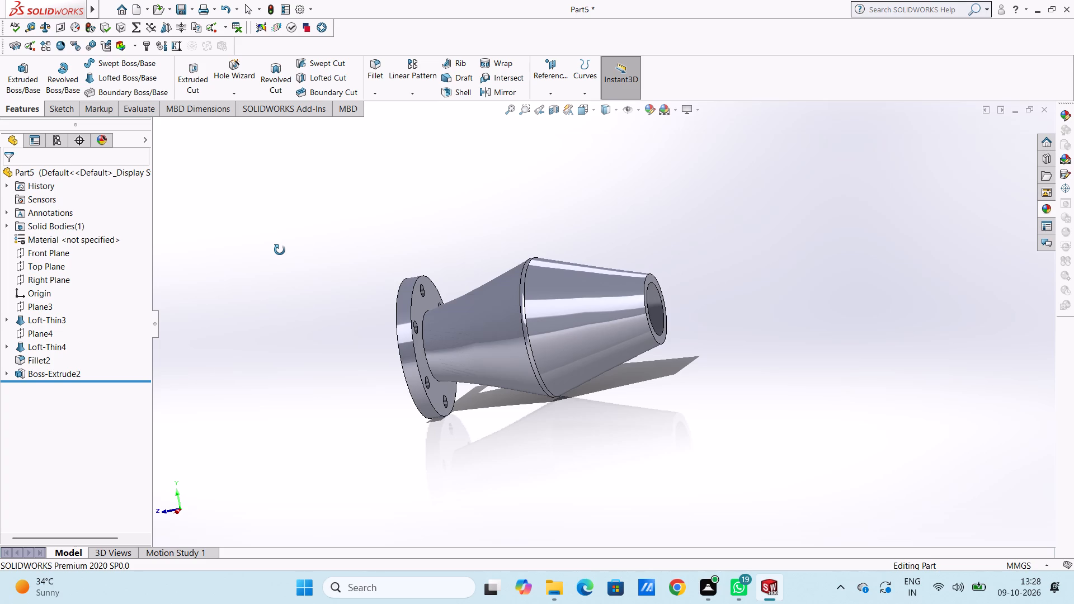
middle_drag(280, 250, 288, 235)
scroll(724, 249, up, 1)
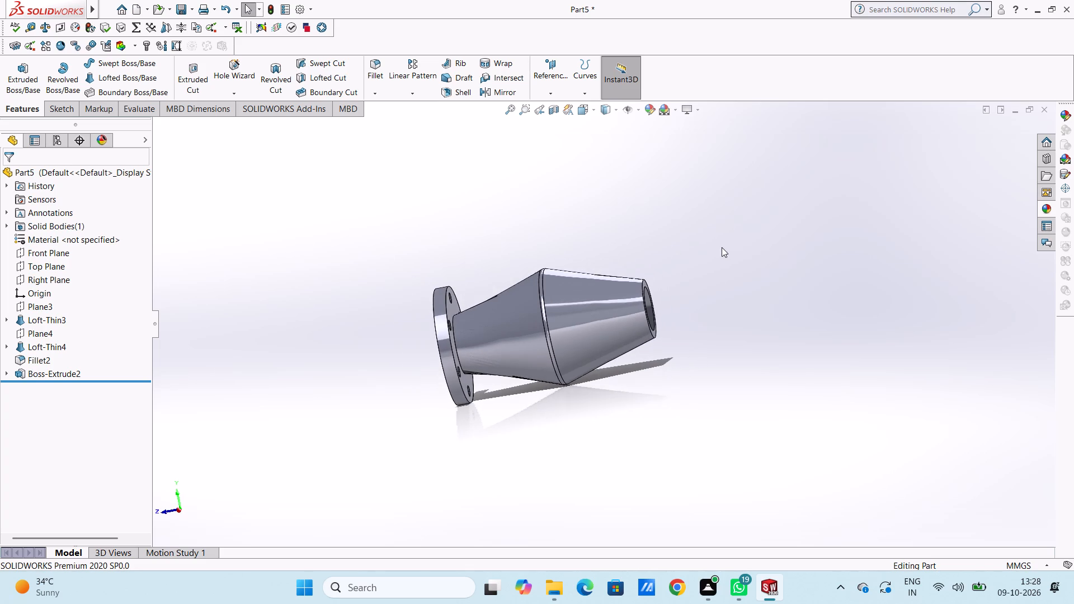
scroll(720, 252, down, 2)
click(19, 75)
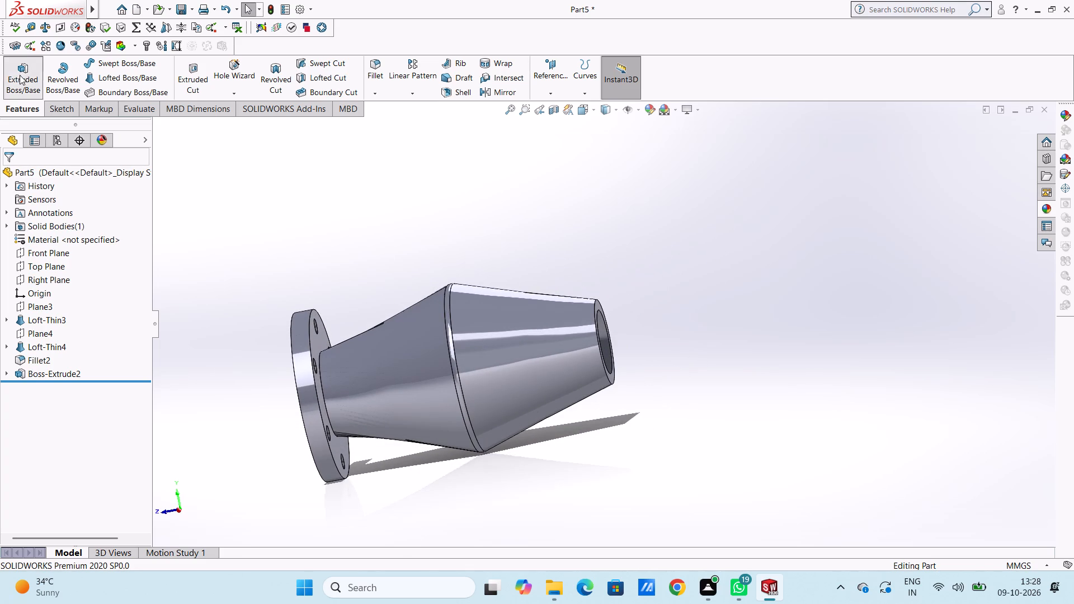
click(158, 126)
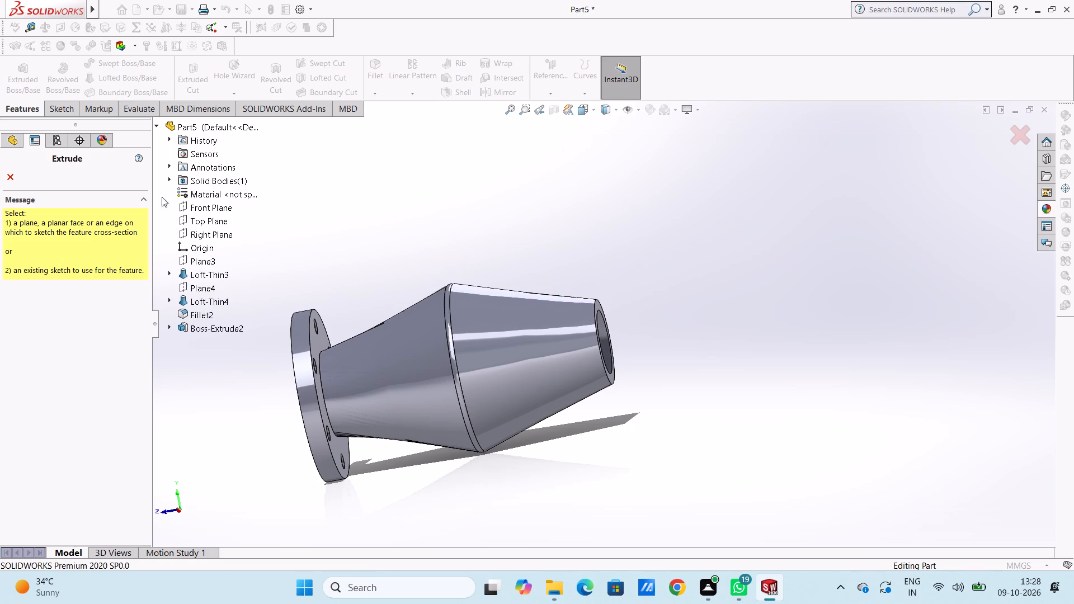
click(169, 327)
click(205, 339)
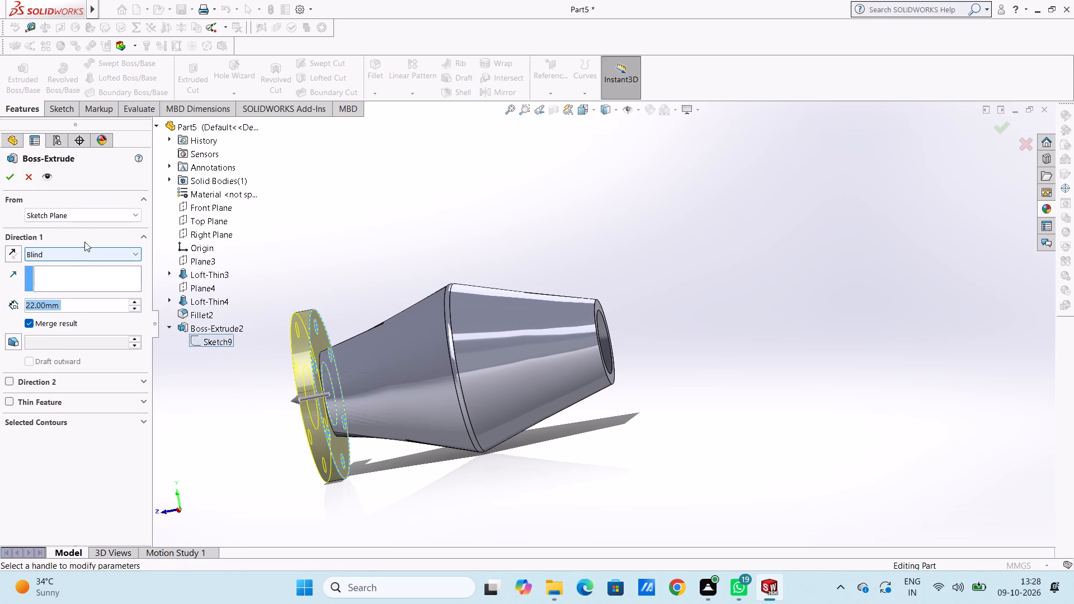
click(89, 216)
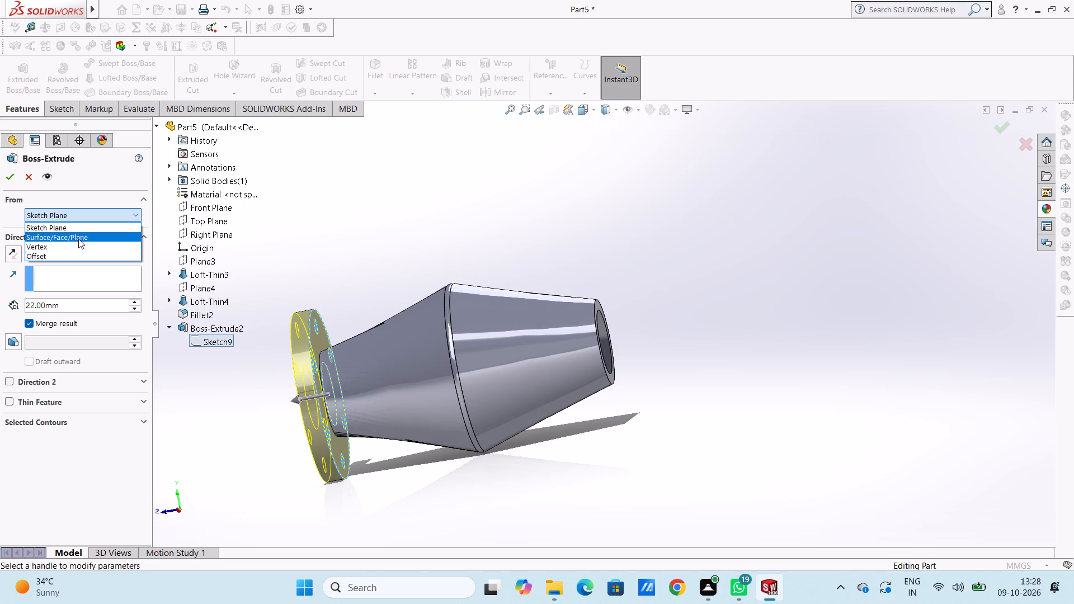
click(78, 239)
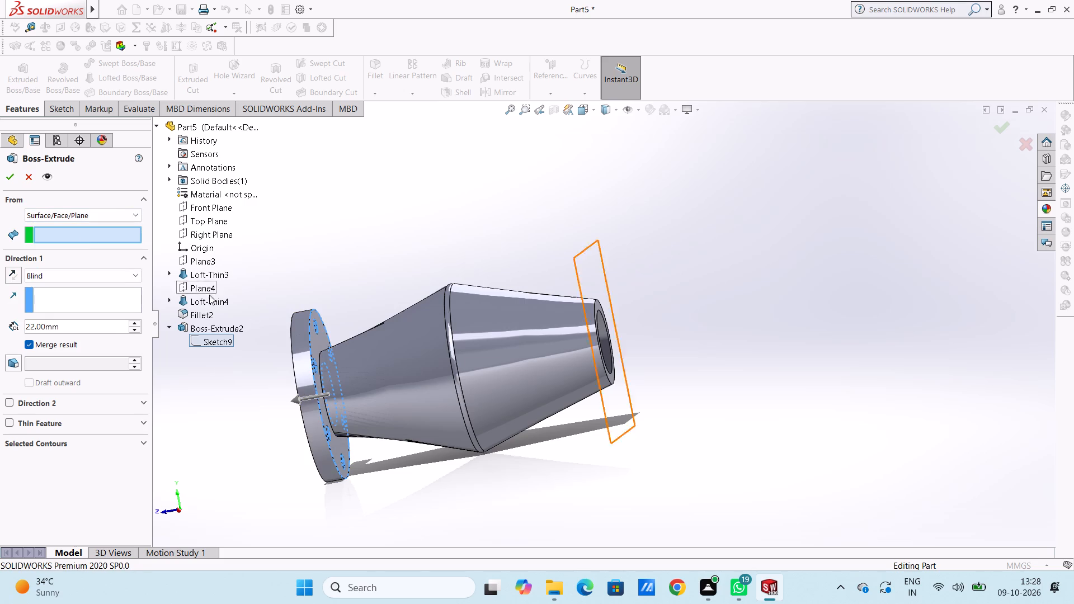
click(599, 307)
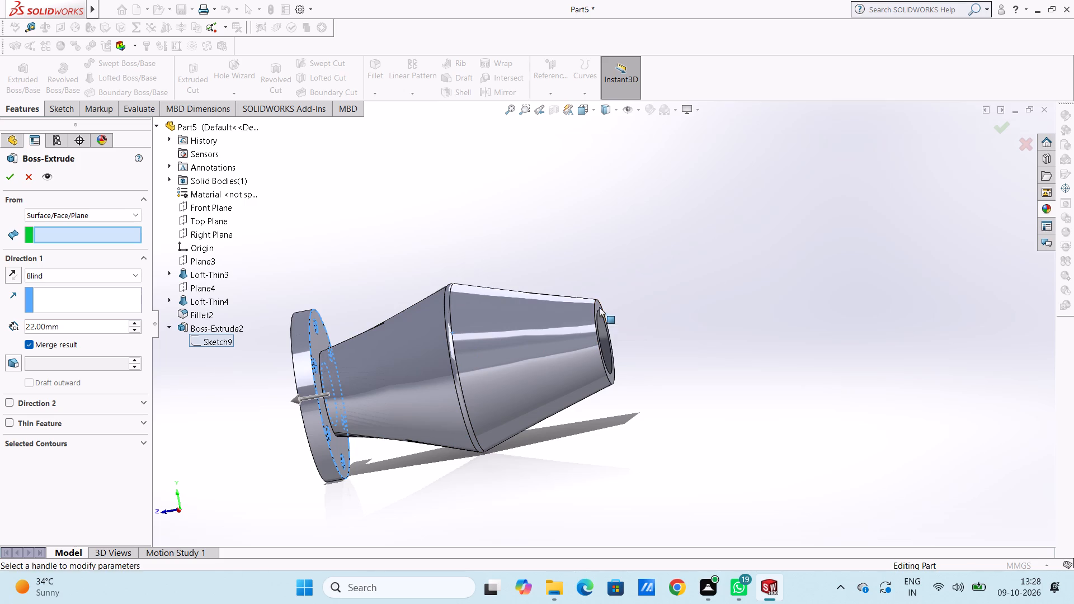
middle_drag(500, 246, 518, 254)
click(10, 271)
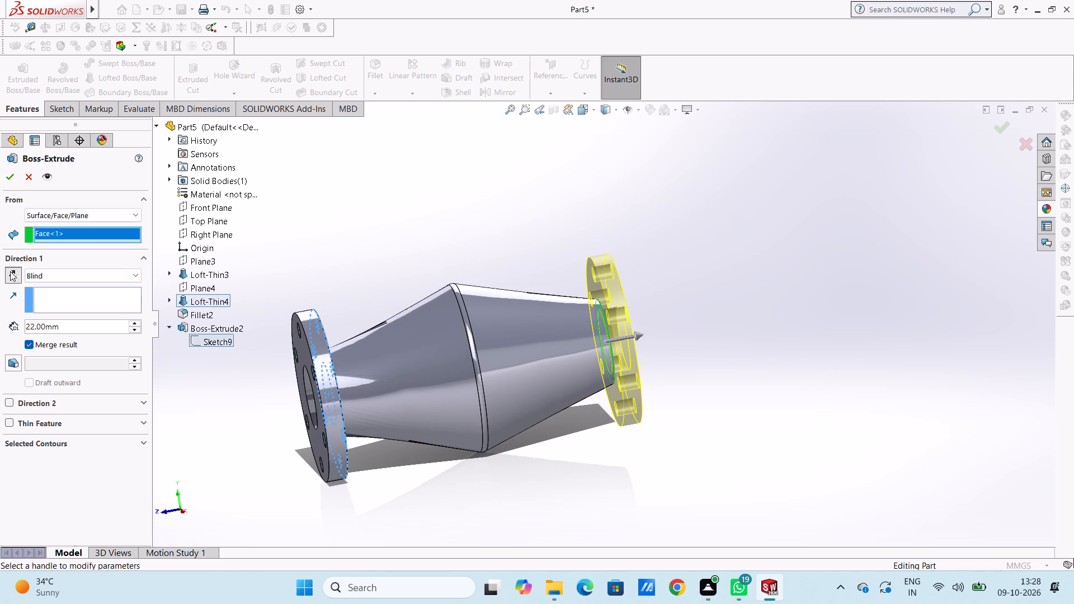
click(7, 179)
click(398, 245)
Examine both end flanges and the tapered body from several angles, including the front view.
middle_click(394, 251)
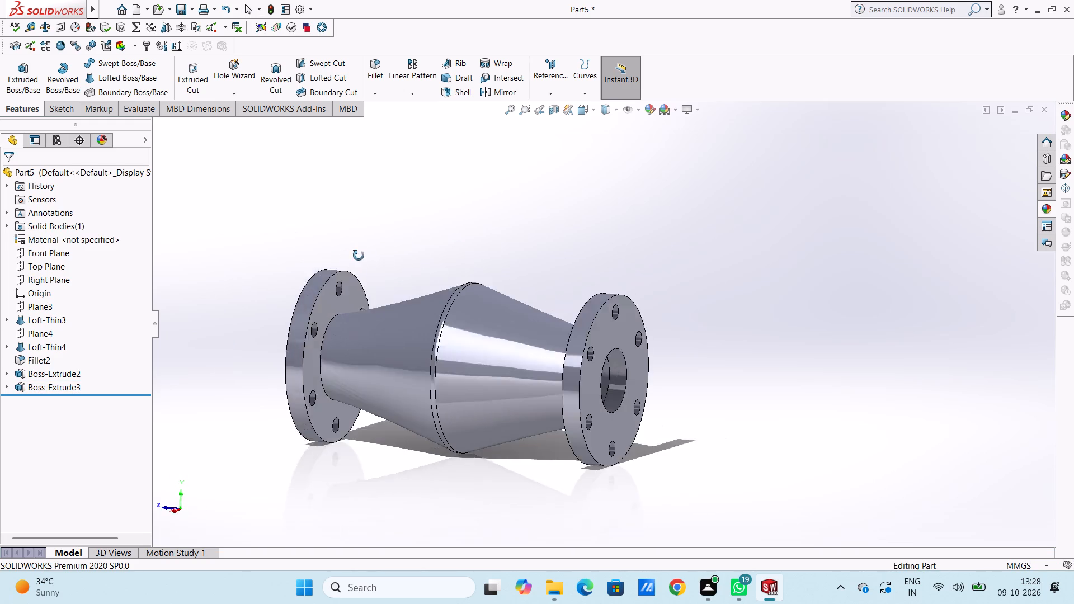
scroll(389, 251, up, 3)
middle_drag(660, 309, 736, 380)
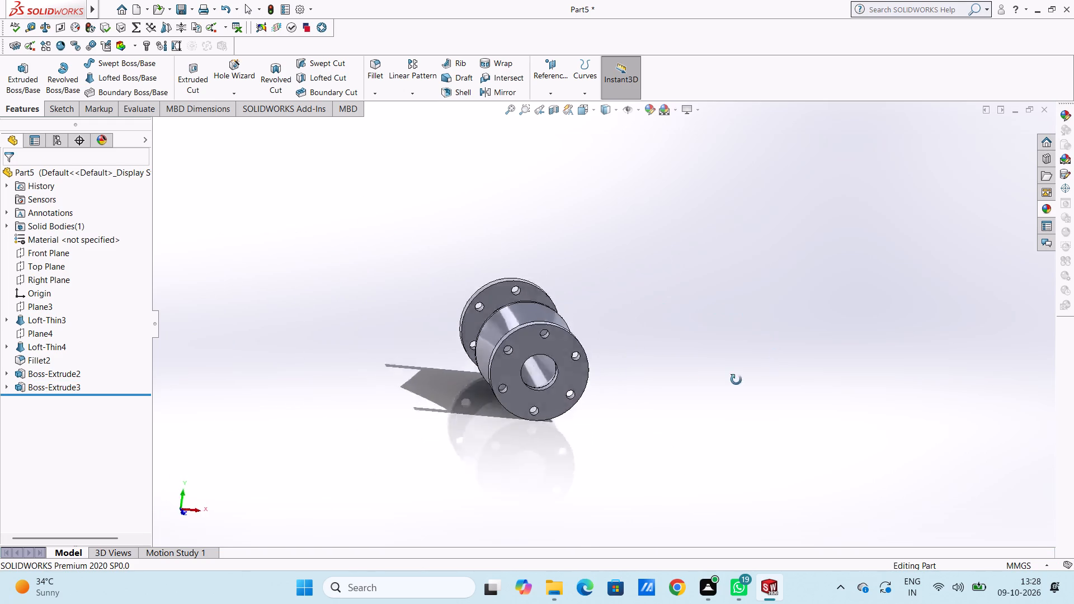
middle_drag(736, 380, 710, 336)
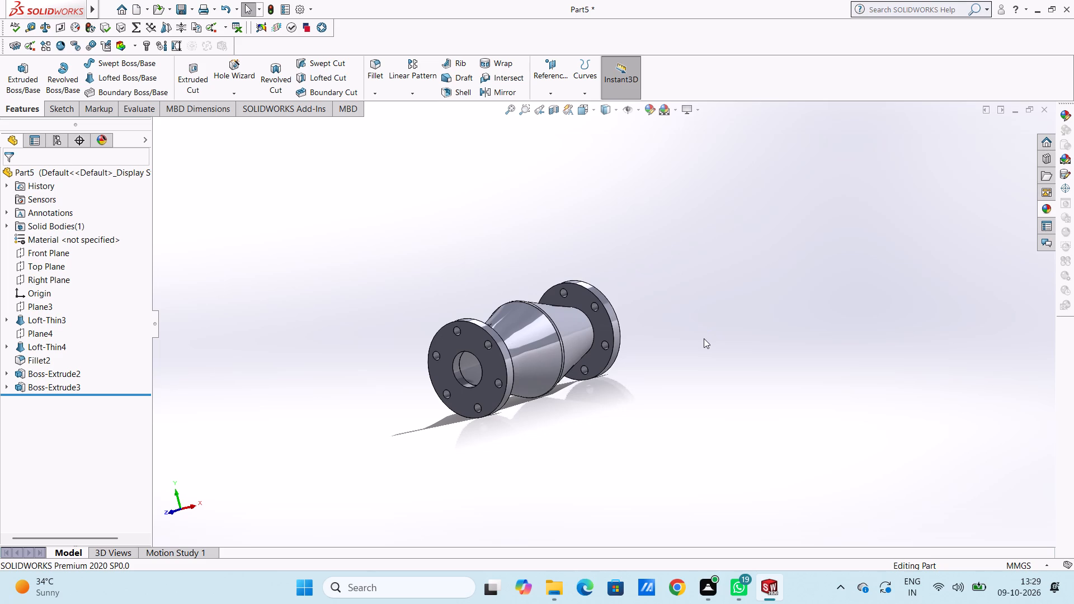
middle_drag(663, 288, 713, 243)
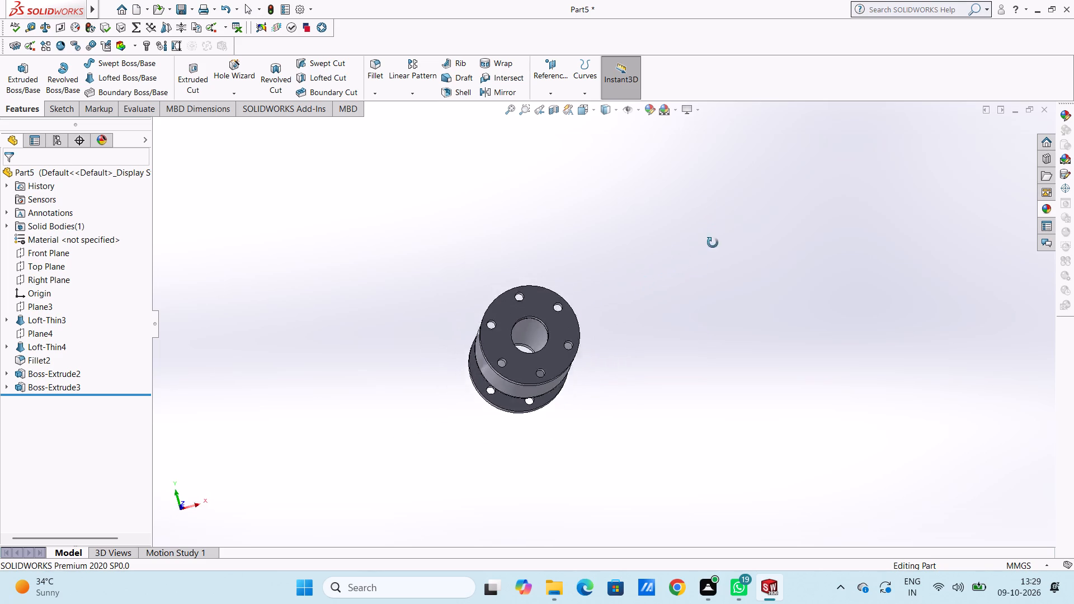
middle_drag(713, 243, 679, 302)
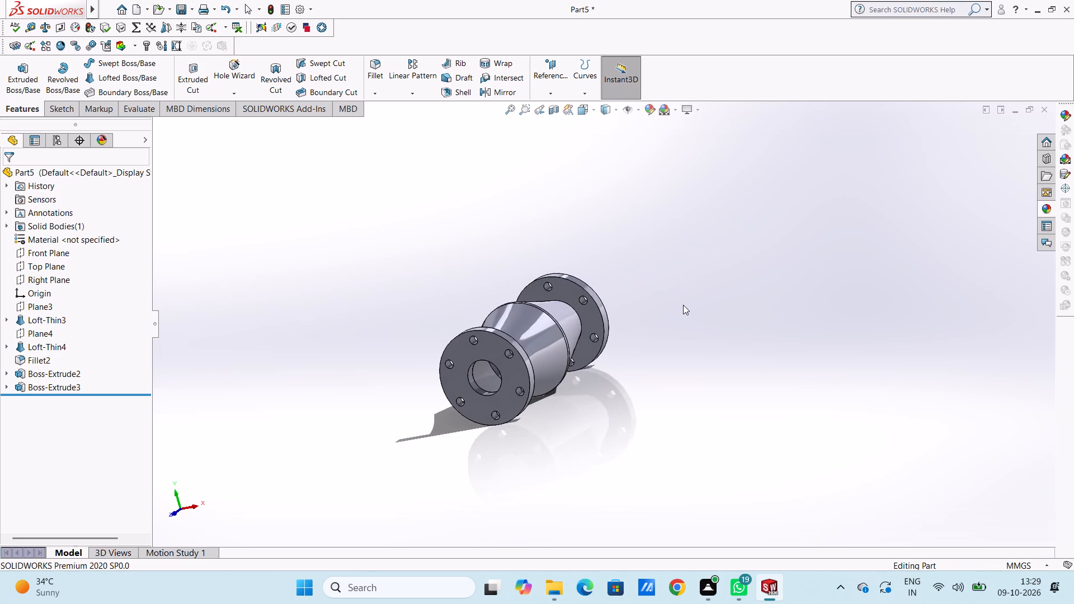
key(ctrl+1)
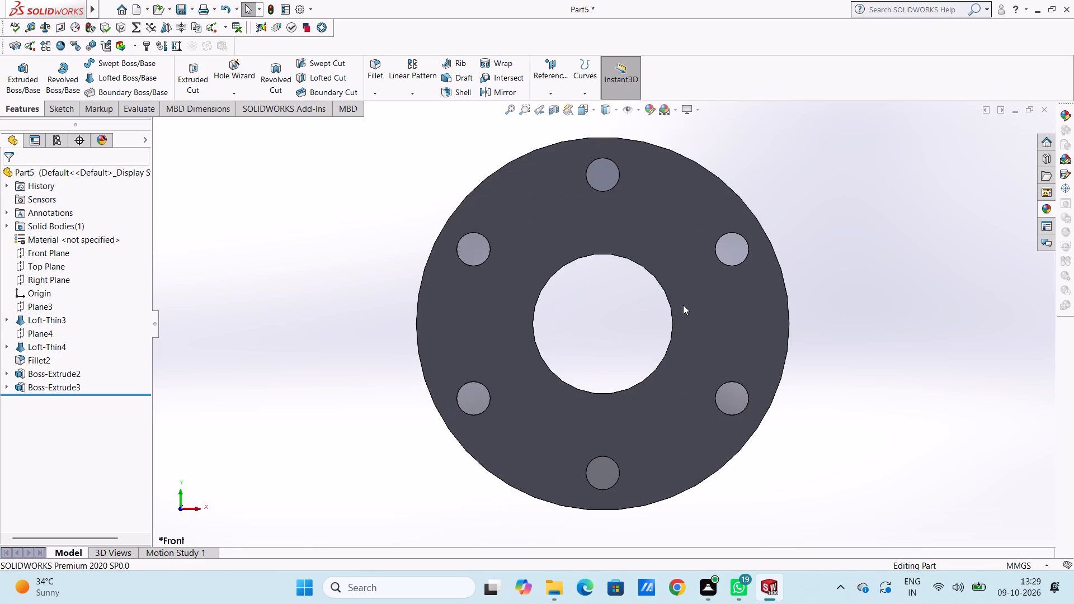
Create a reference plane parallel to the Top Plane, offset 80 mm above it.
key(ctrl+3)
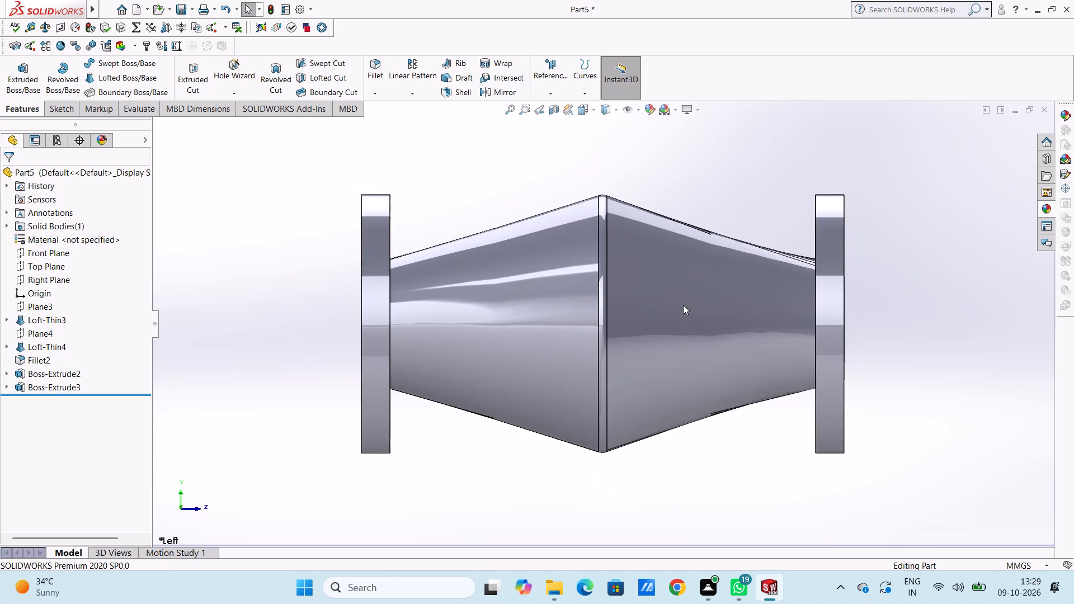
scroll(683, 305, up, 5)
click(552, 63)
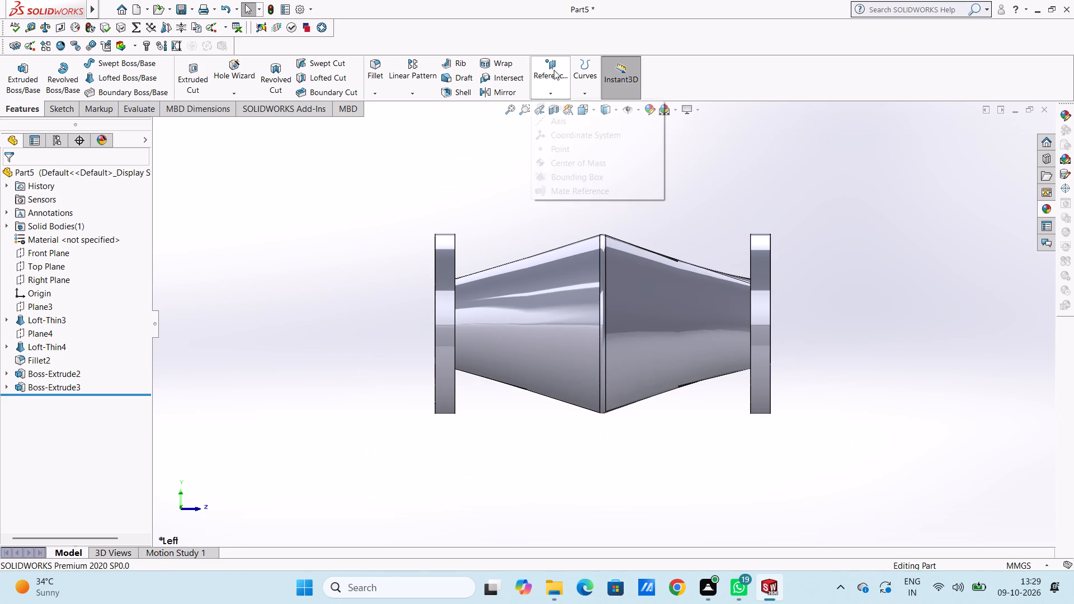
click(571, 107)
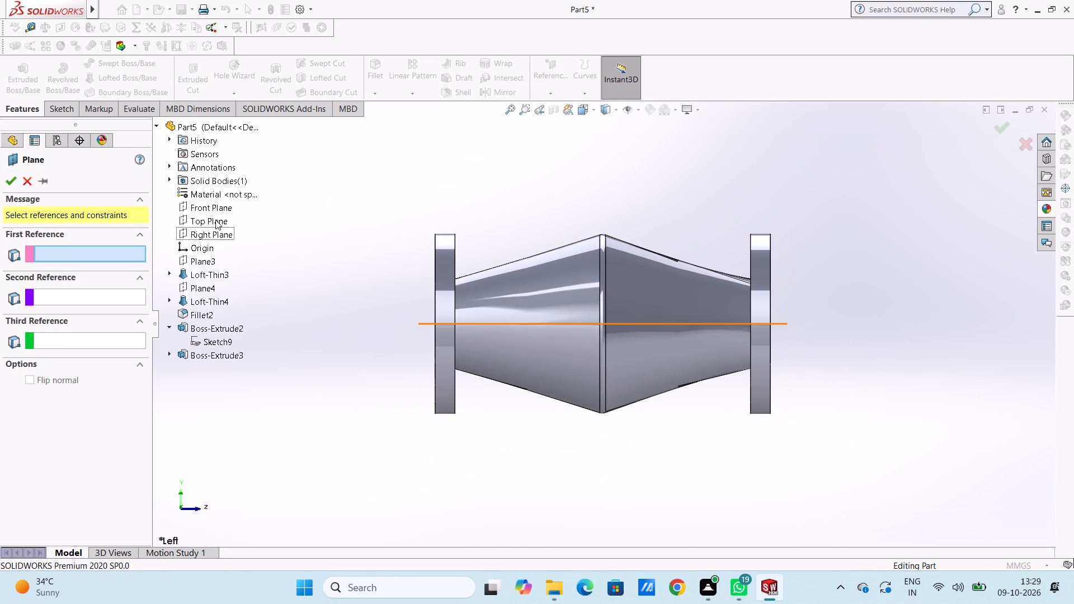
click(215, 220)
double_click(75, 352)
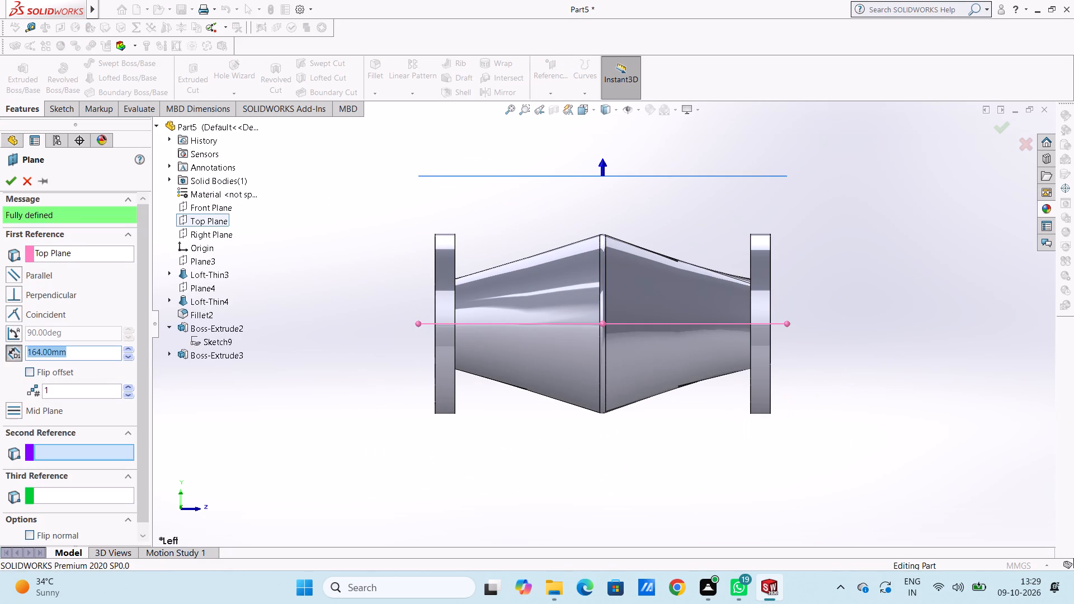
text(100)
key(Return)
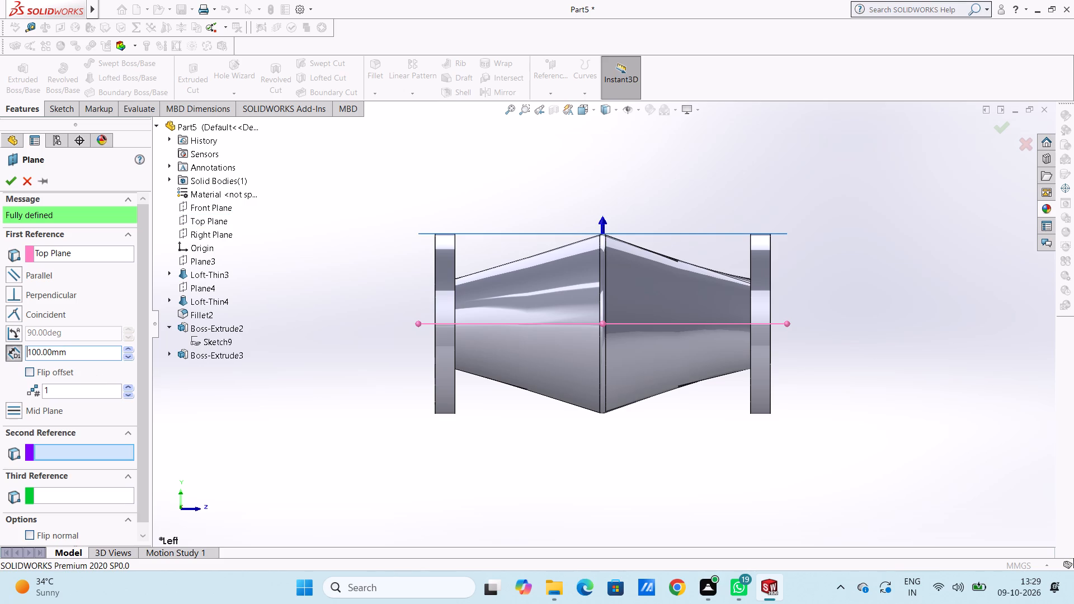
double_click(87, 351)
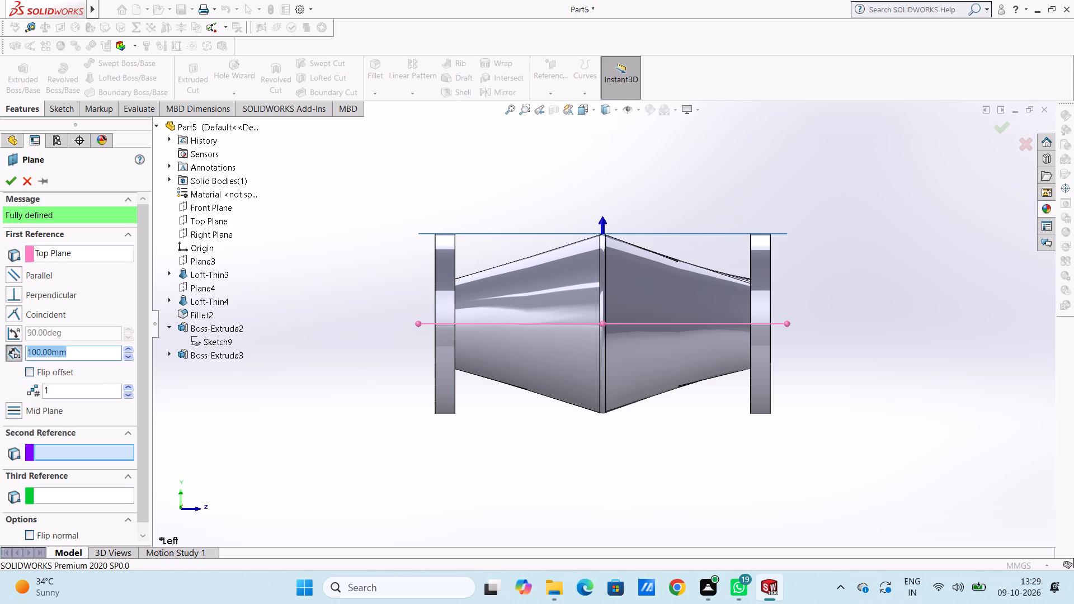
text(80)
key(Return)
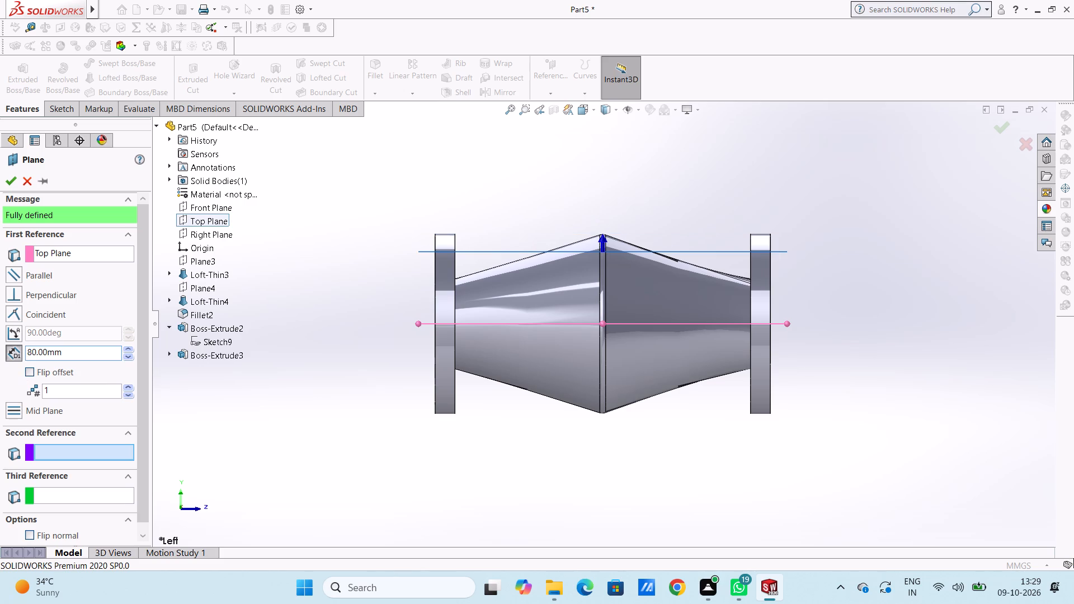
click(12, 186)
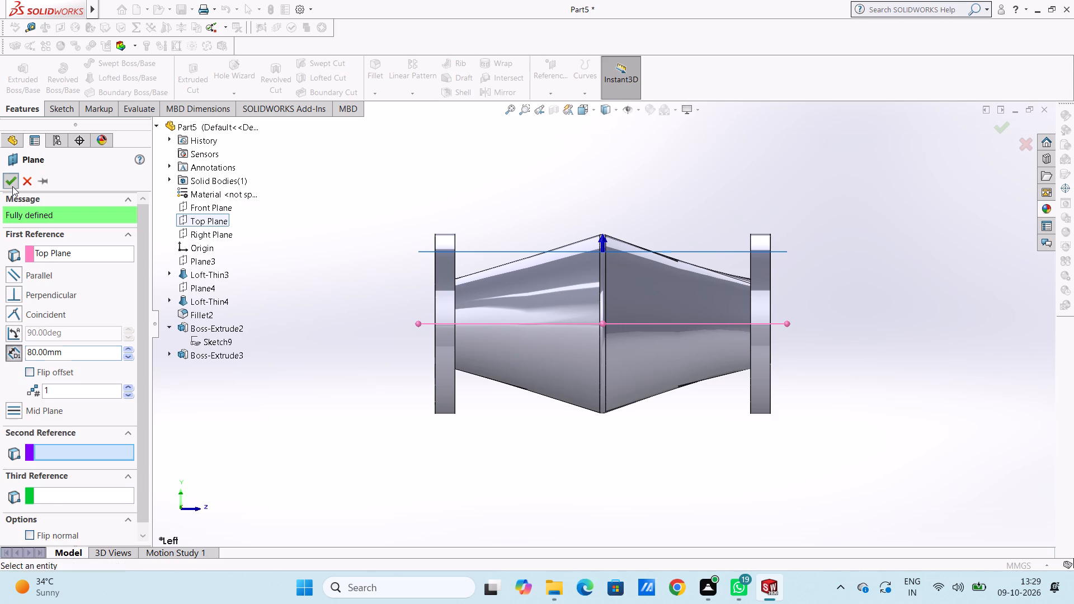
click(235, 187)
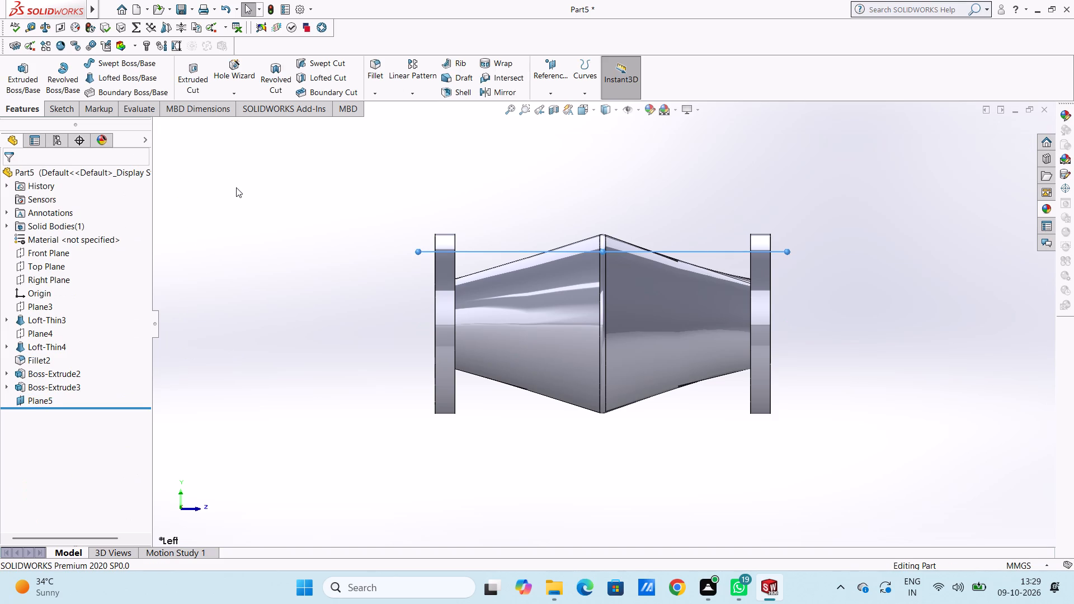
Start a sketch on the new offset plane and draw a circle of about 26 mm radius centred on the origin.
key(ctrl+5)
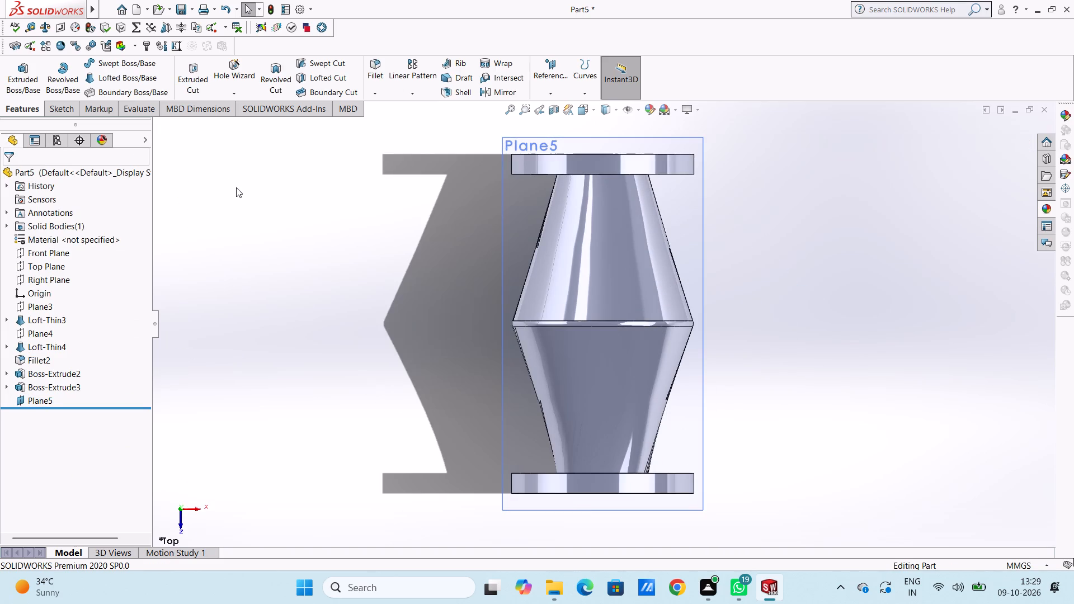
click(507, 235)
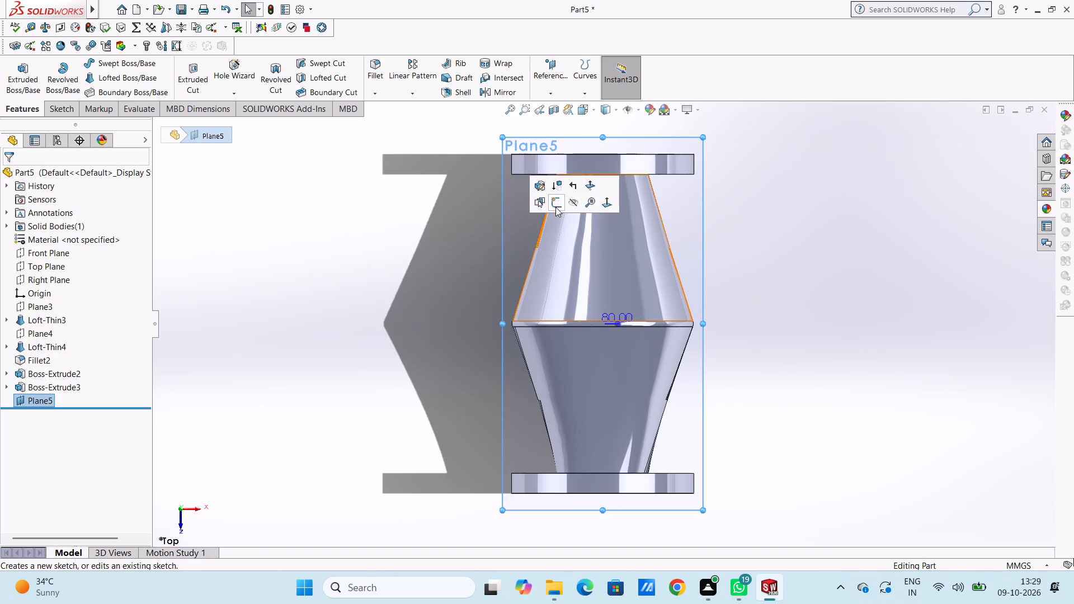
click(554, 205)
click(427, 261)
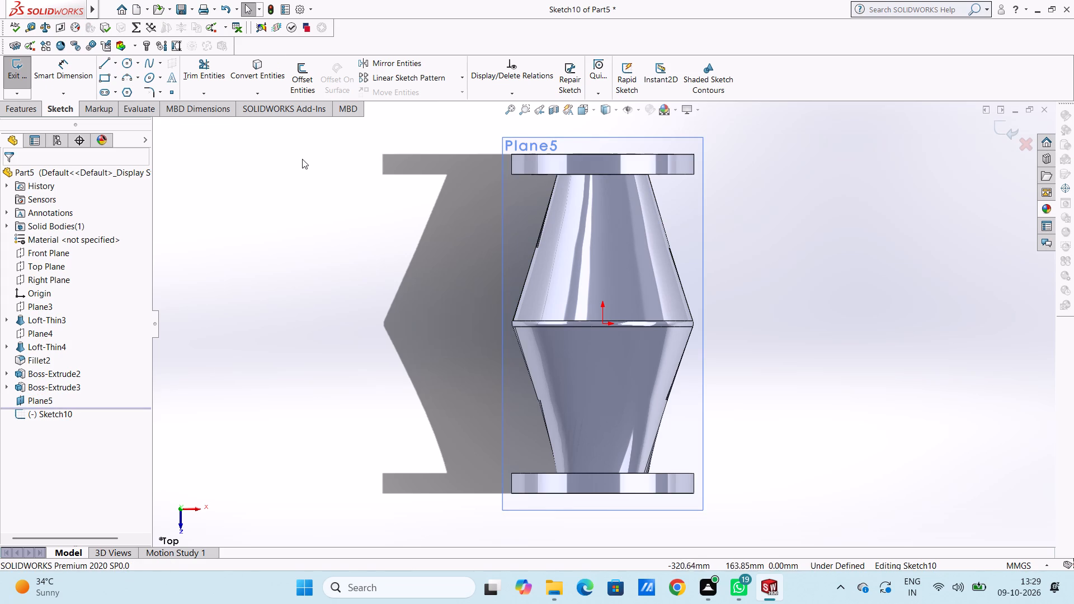
click(126, 63)
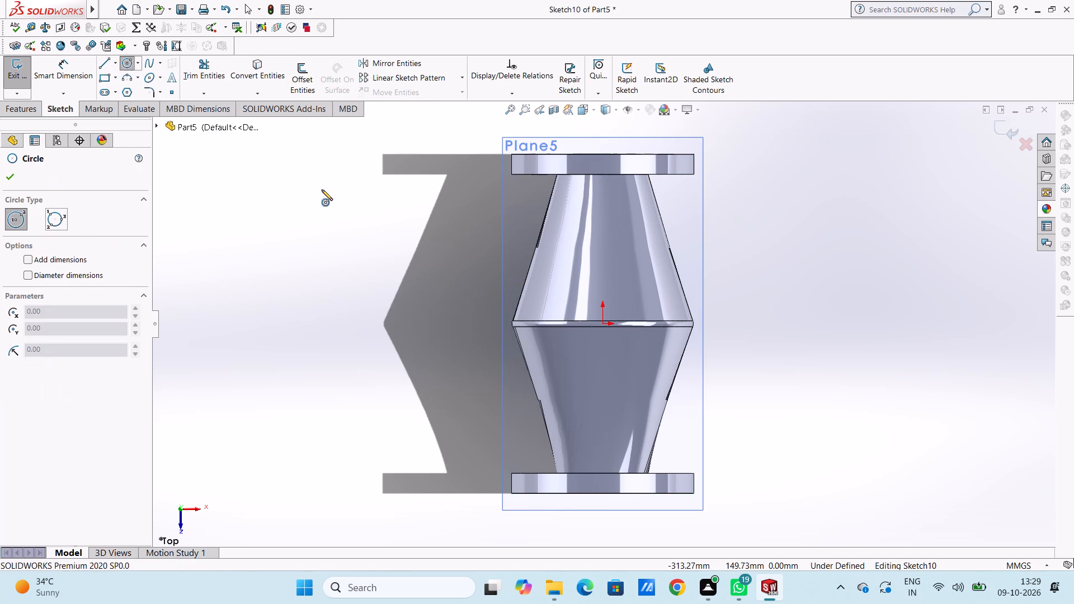
scroll(596, 336, down, 4)
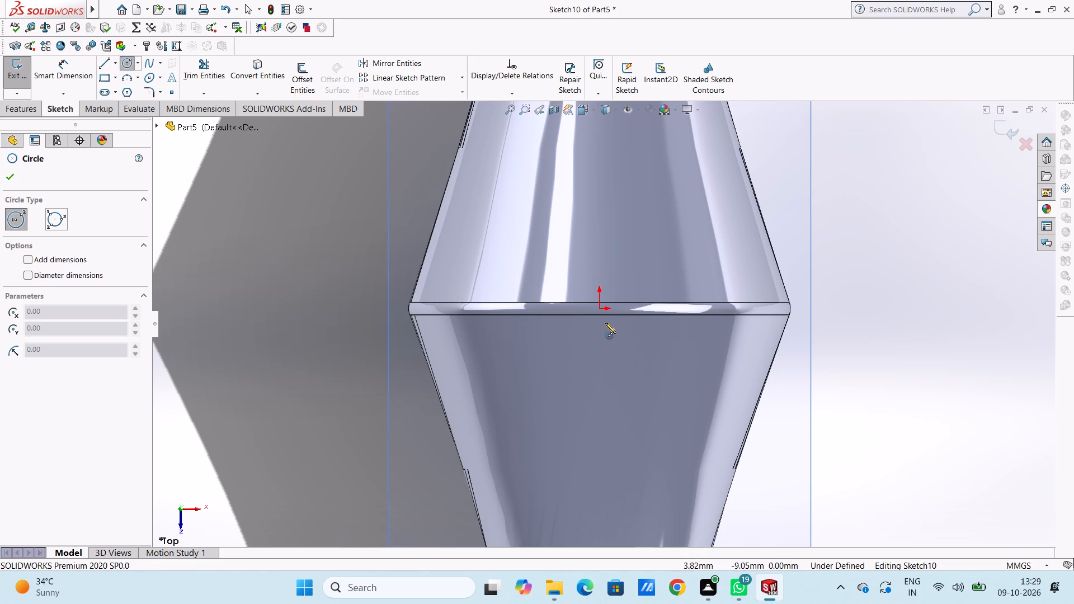
click(600, 310)
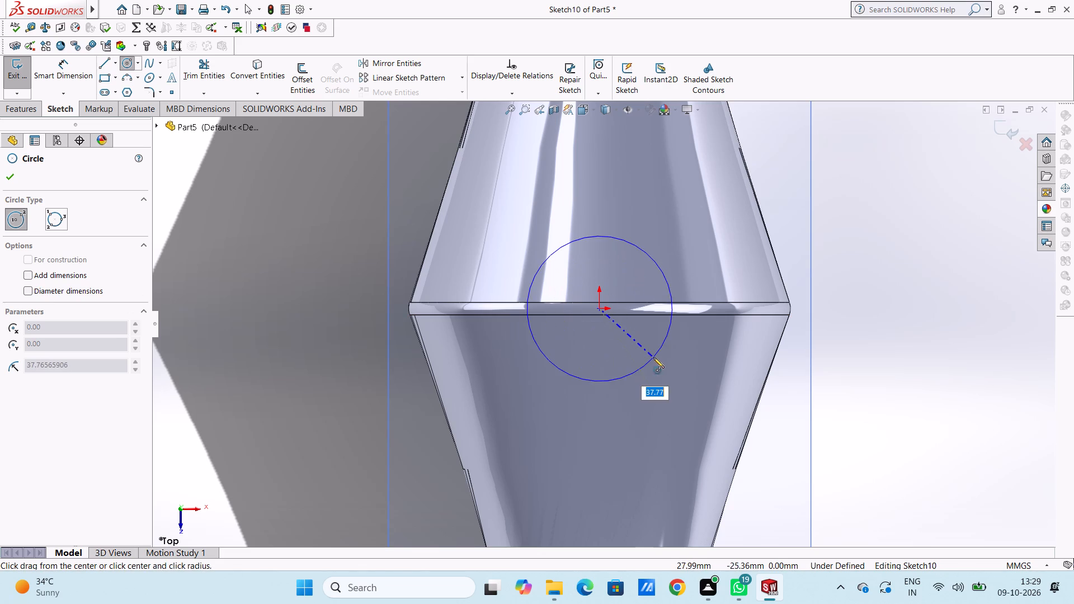
click(619, 355)
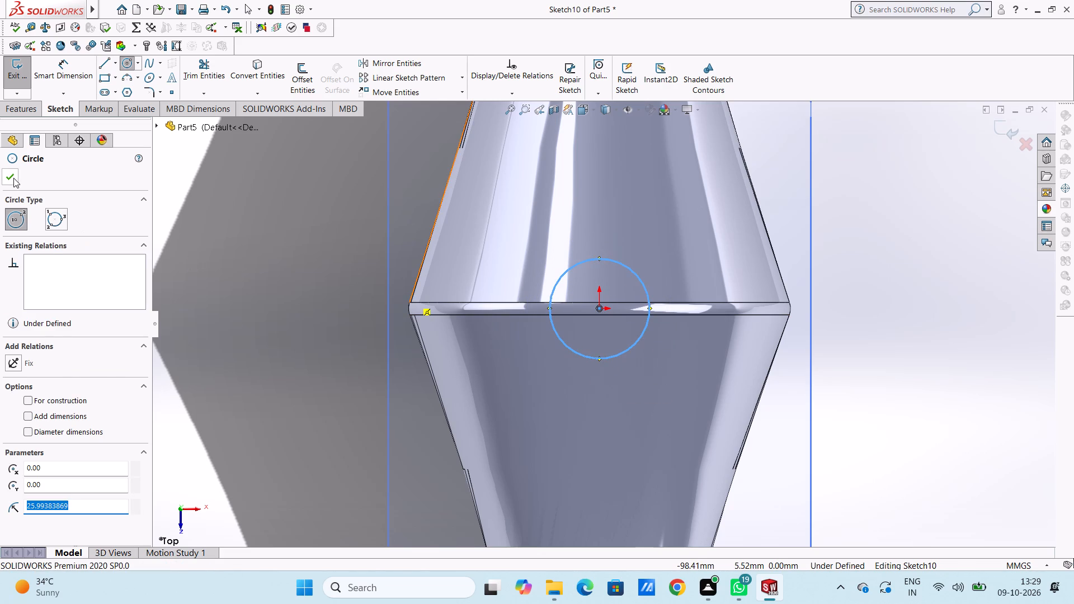
Dimension the circle on the offset plane to a diameter of 48 mm.
click(13, 178)
click(77, 81)
click(592, 358)
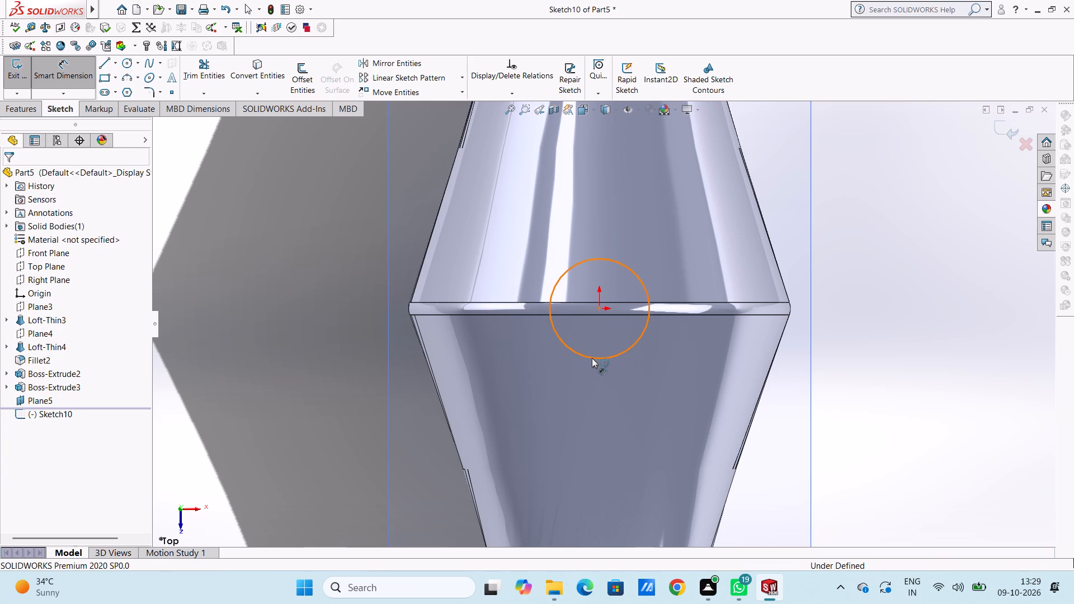
click(293, 397)
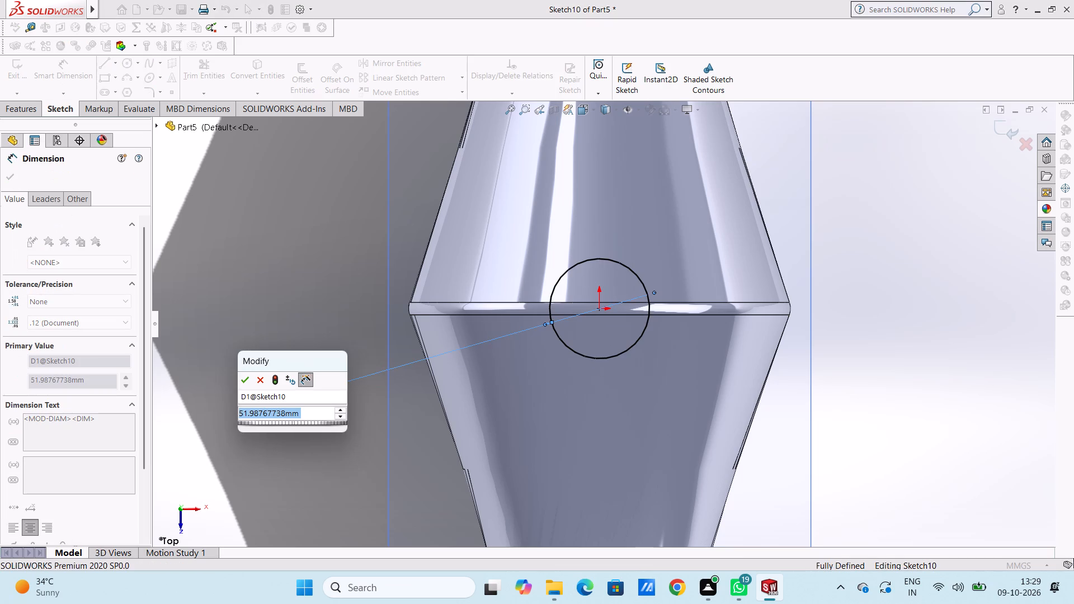
text(48)
key(Return)
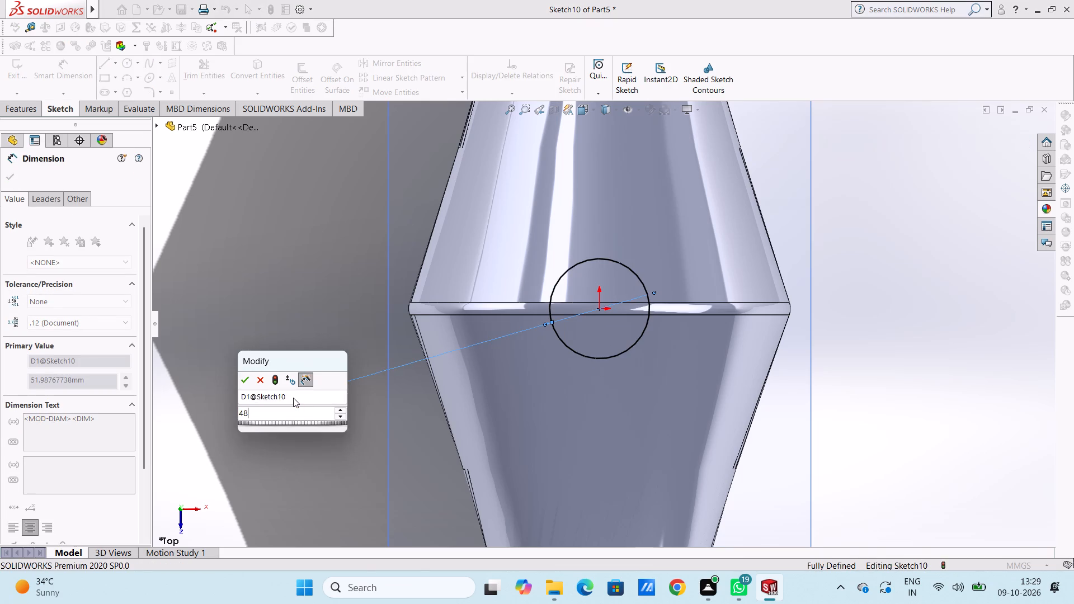
click(284, 264)
Cut-extrude the 48 mm circle with a Mid Plane end condition and a depth of 50 mm through the body wall.
middle_drag(284, 290, 289, 266)
scroll(287, 276, up, 5)
middle_drag(362, 395, 373, 244)
middle_drag(398, 418, 386, 380)
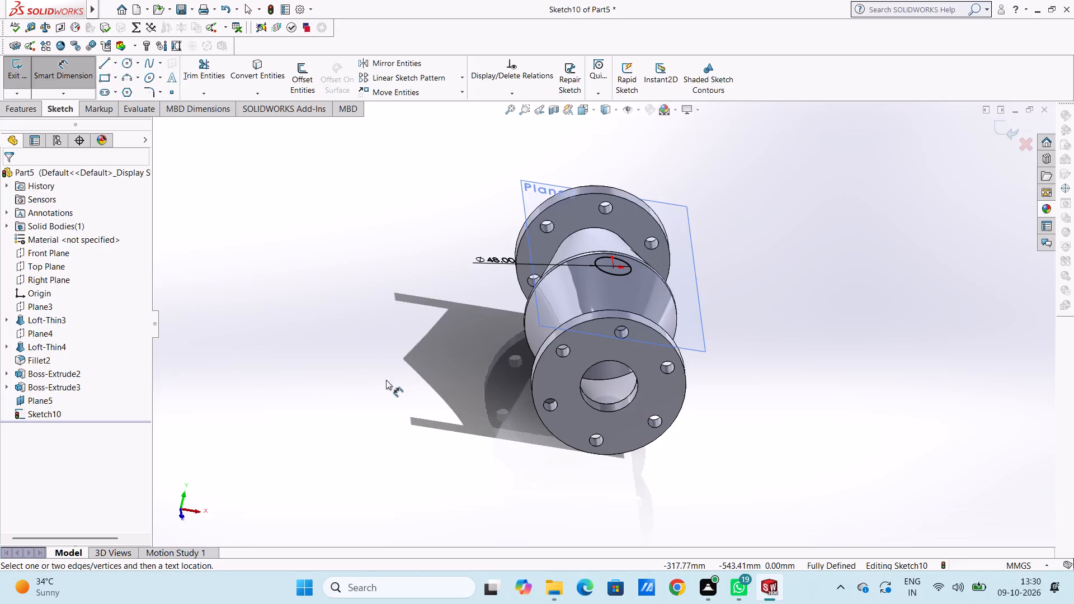
middle_drag(386, 380, 376, 282)
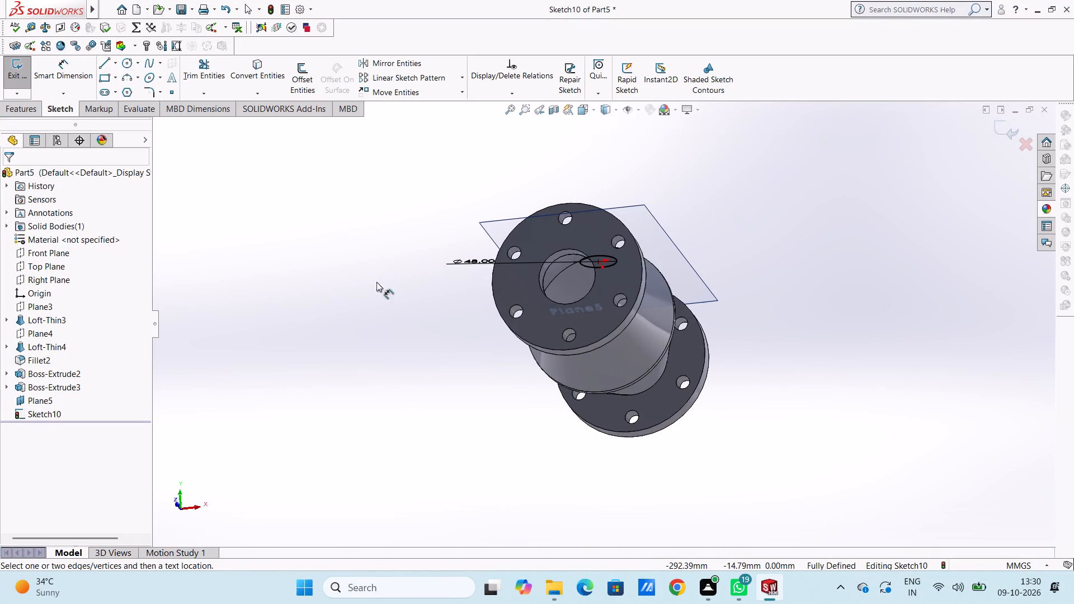
click(67, 73)
click(24, 112)
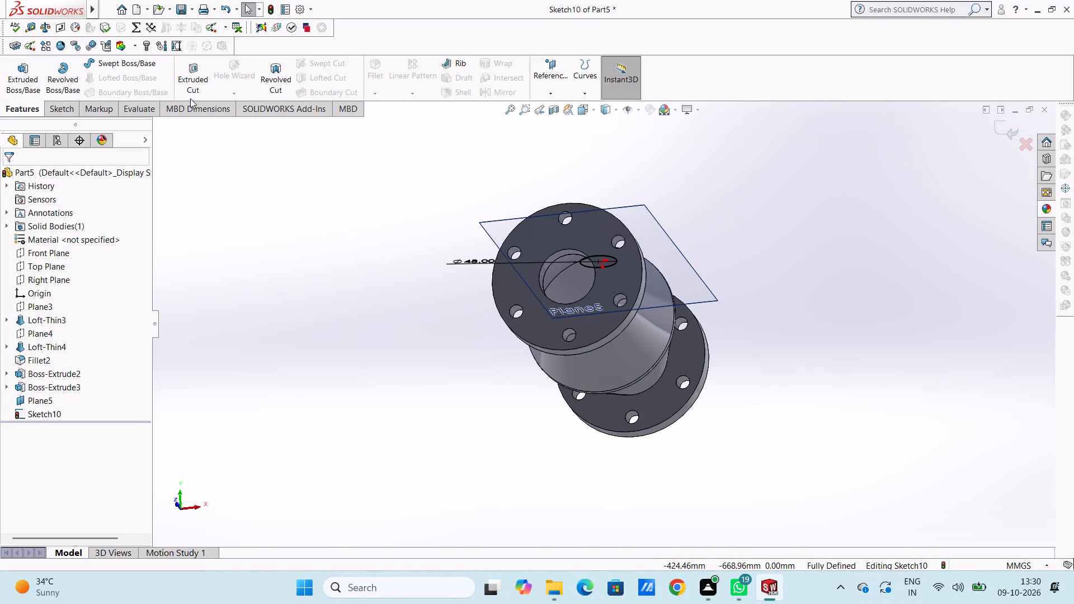
click(183, 74)
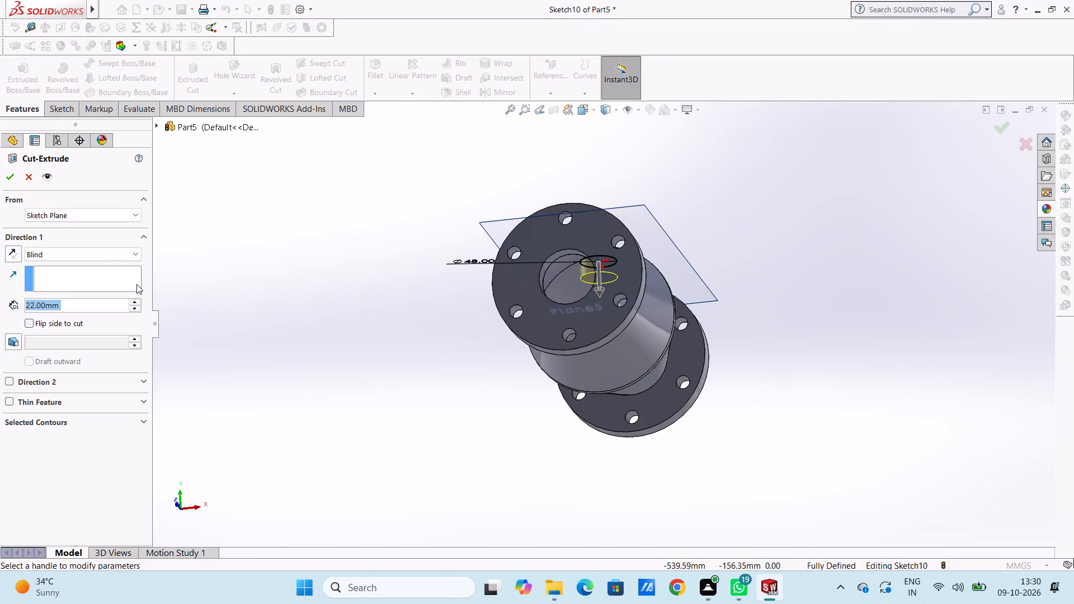
click(103, 254)
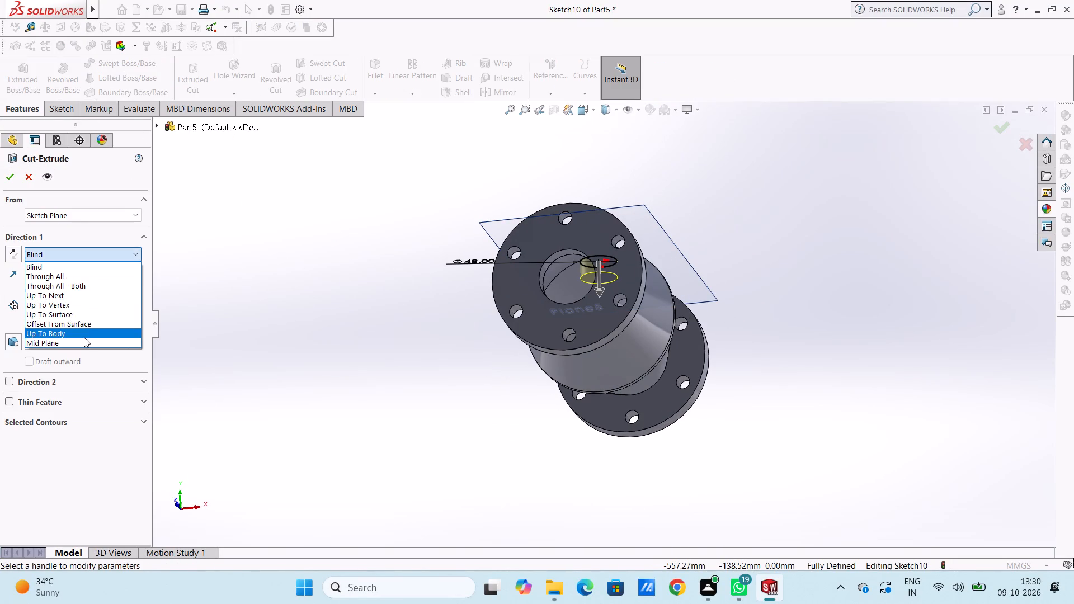
click(83, 343)
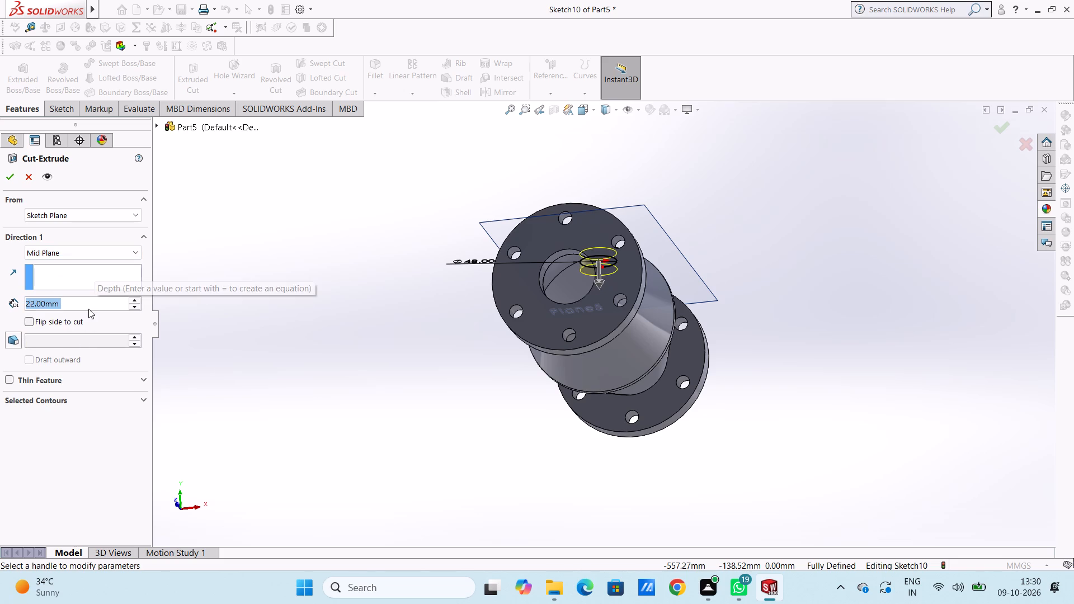
text(50)
key(Return)
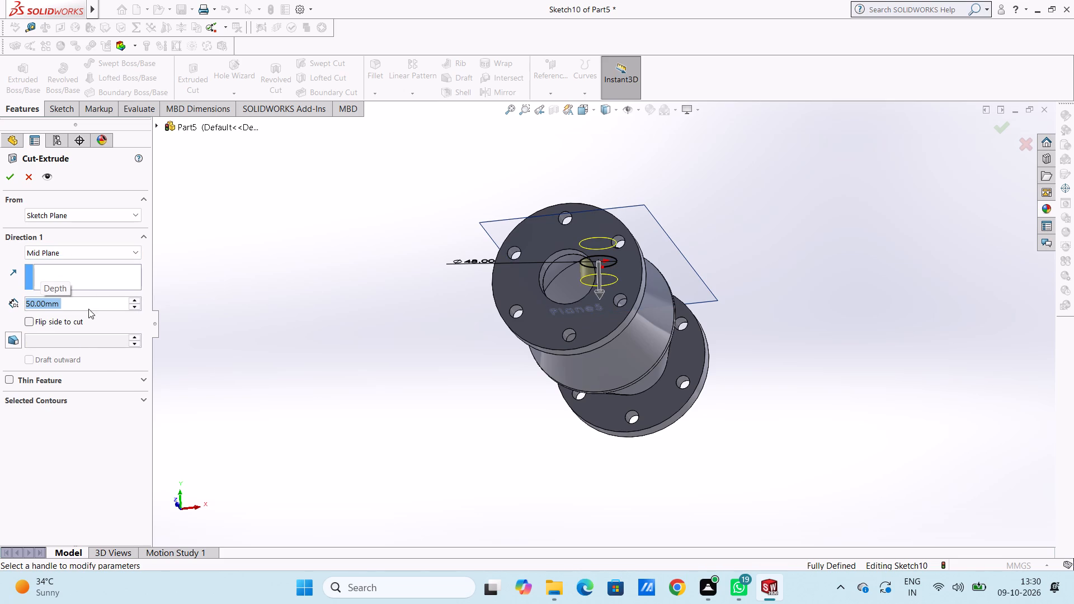
click(6, 173)
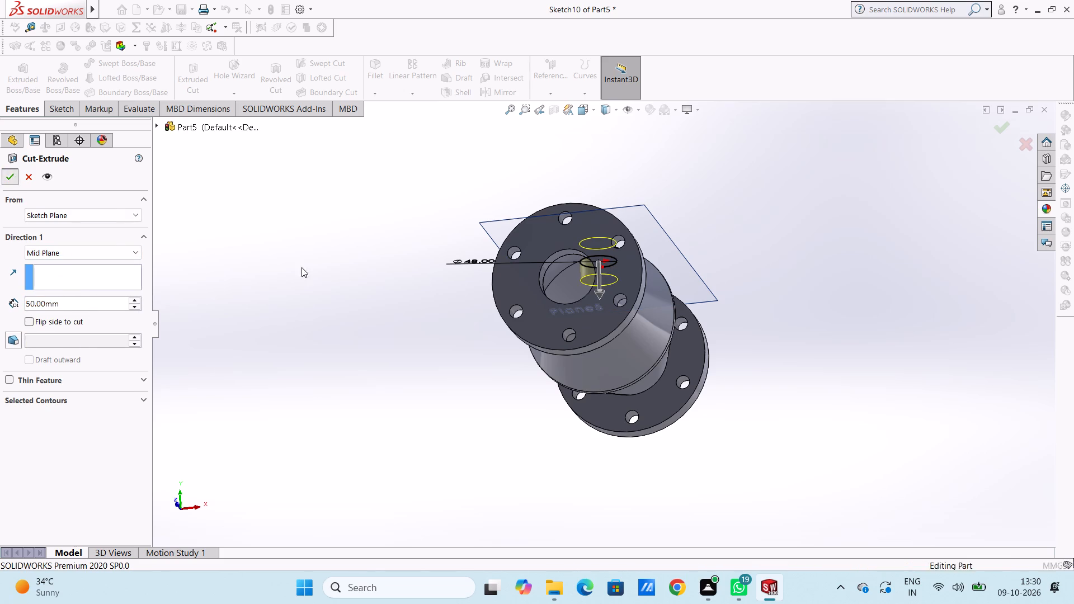
click(313, 274)
Start a sketch on Plane5 and draw two origin-centred circles, one matching the 24 mm radius hole edge and one about 47 mm in radius.
middle_drag(344, 294, 354, 273)
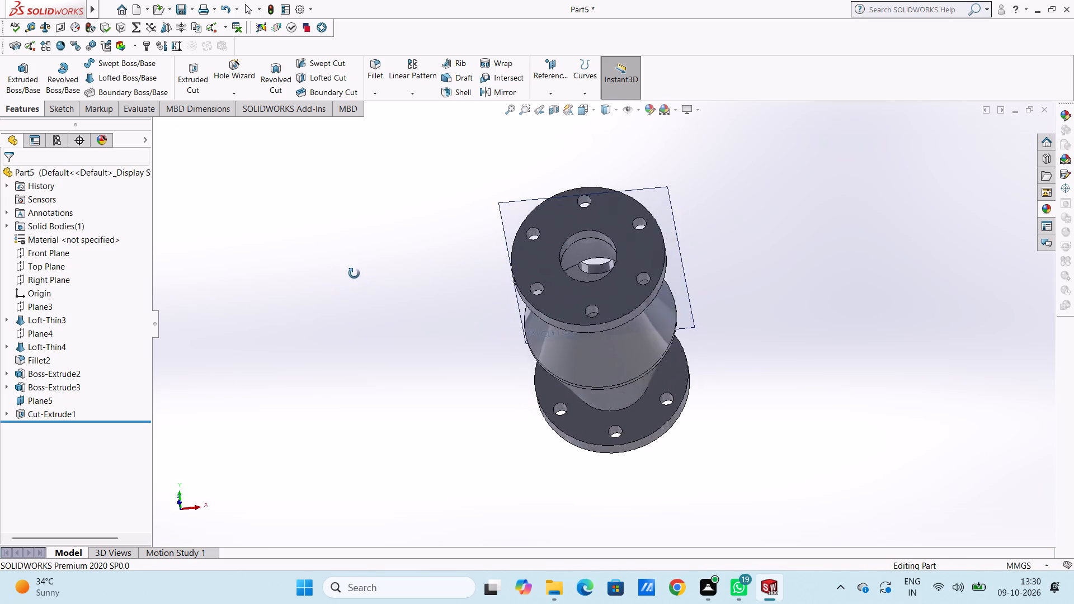
middle_drag(354, 273, 366, 390)
middle_drag(357, 298, 362, 422)
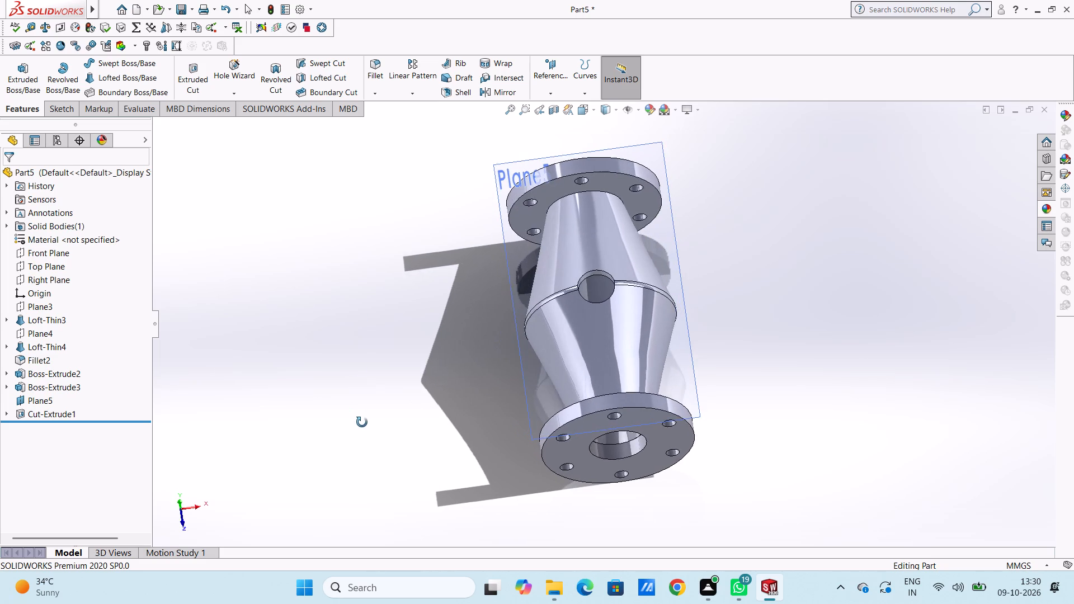
middle_drag(362, 422, 368, 422)
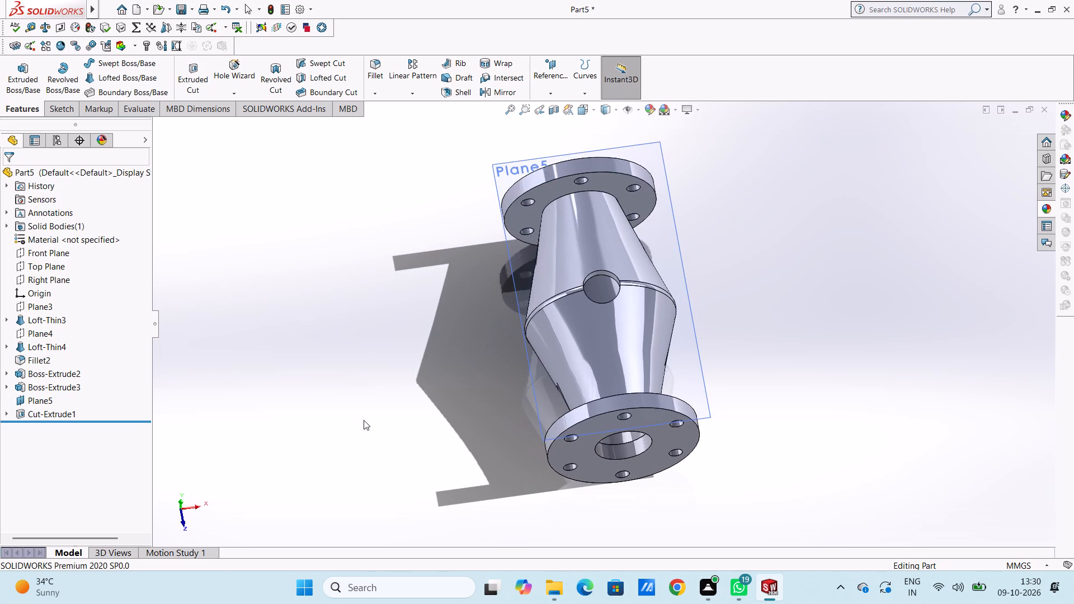
key(ctrl+5)
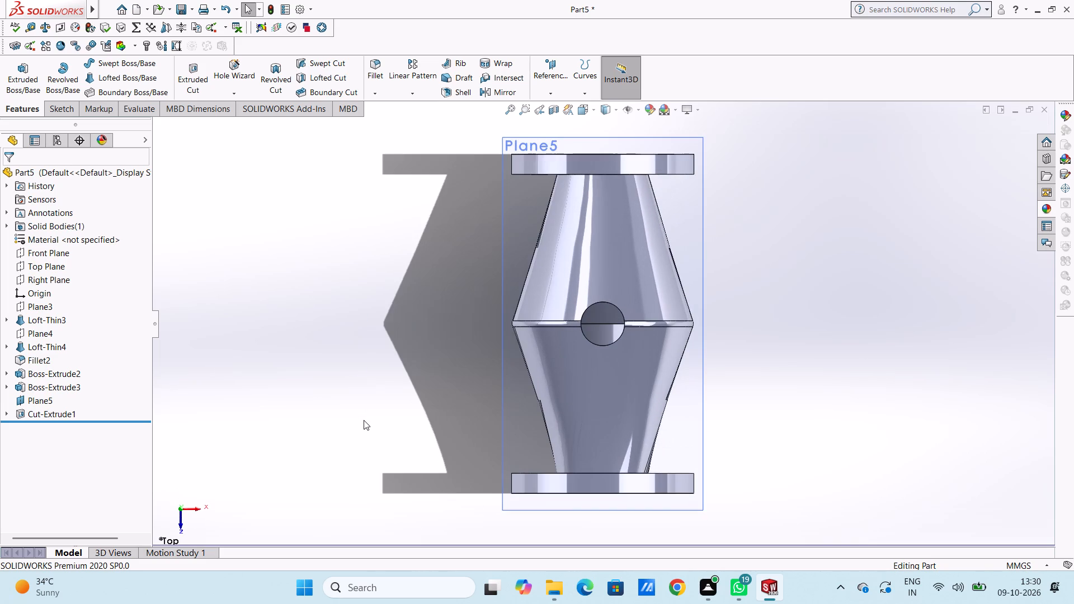
click(520, 232)
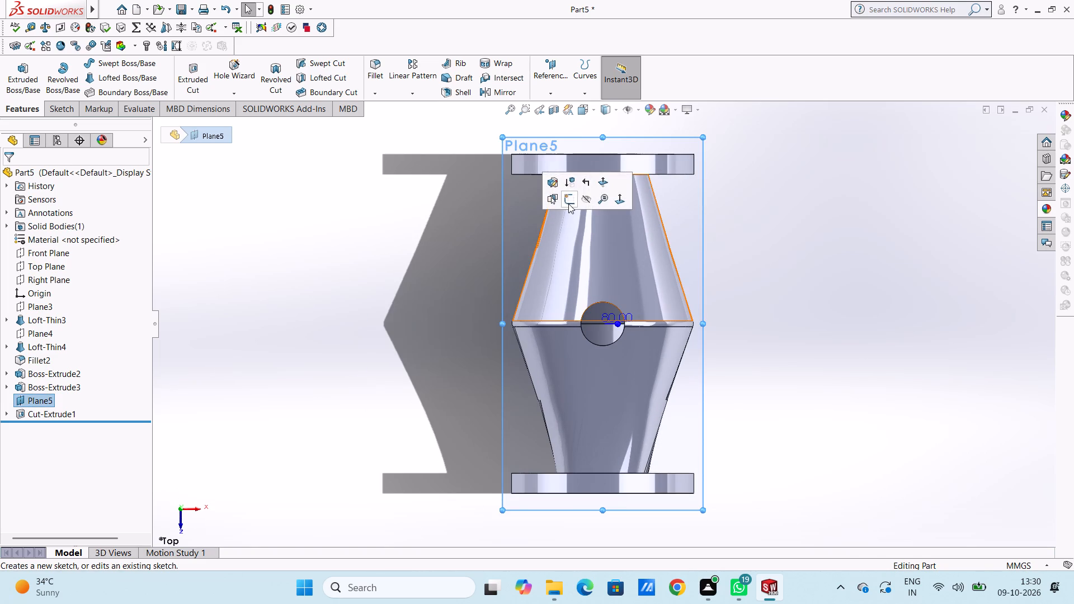
click(568, 204)
click(368, 271)
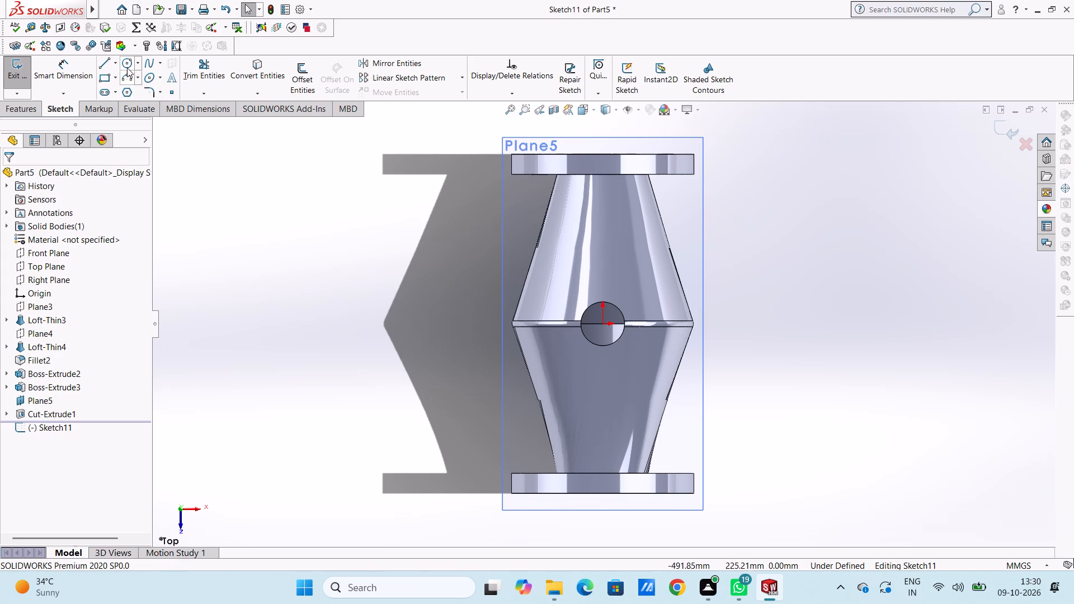
click(125, 67)
scroll(633, 340, down, 2)
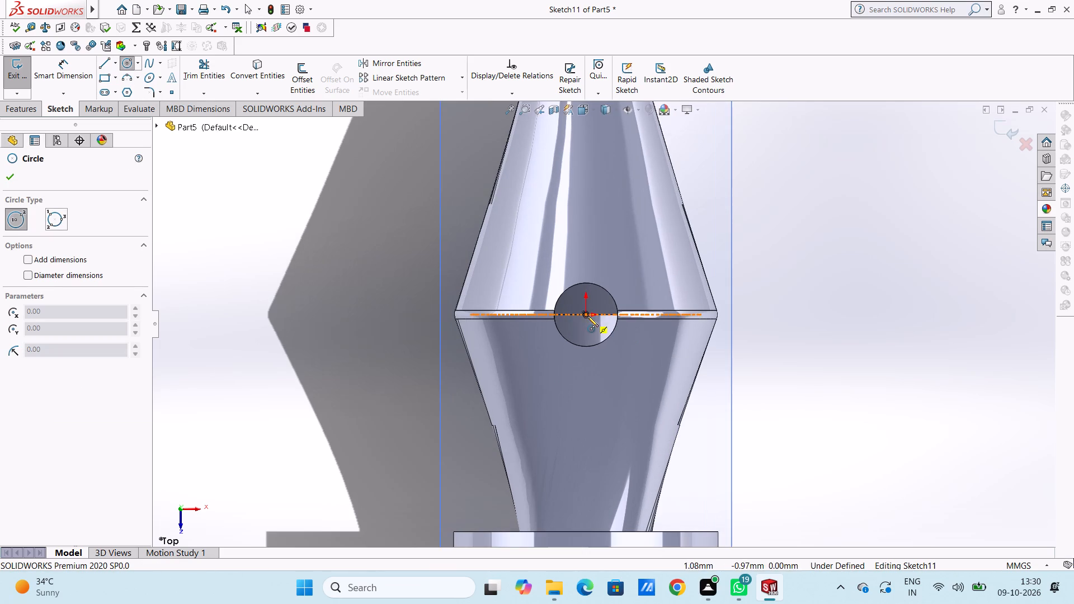
click(585, 314)
click(601, 343)
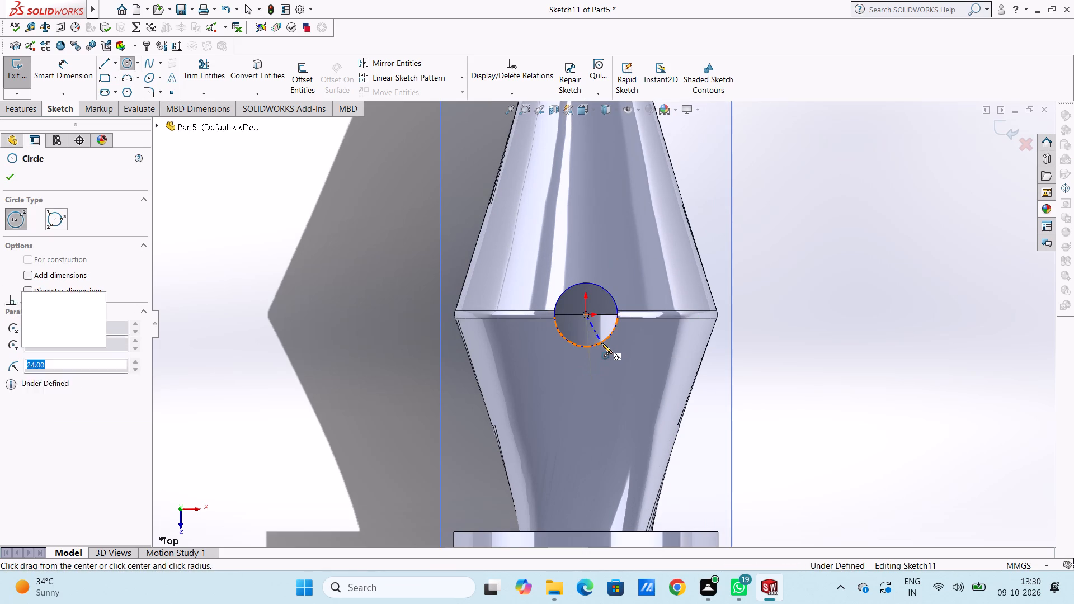
click(586, 314)
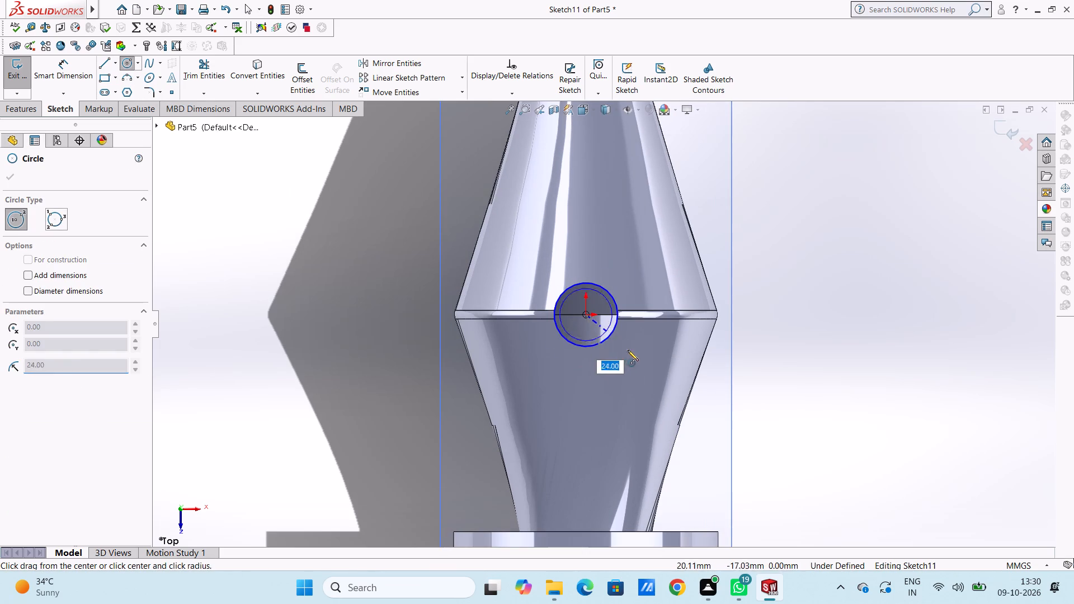
click(632, 356)
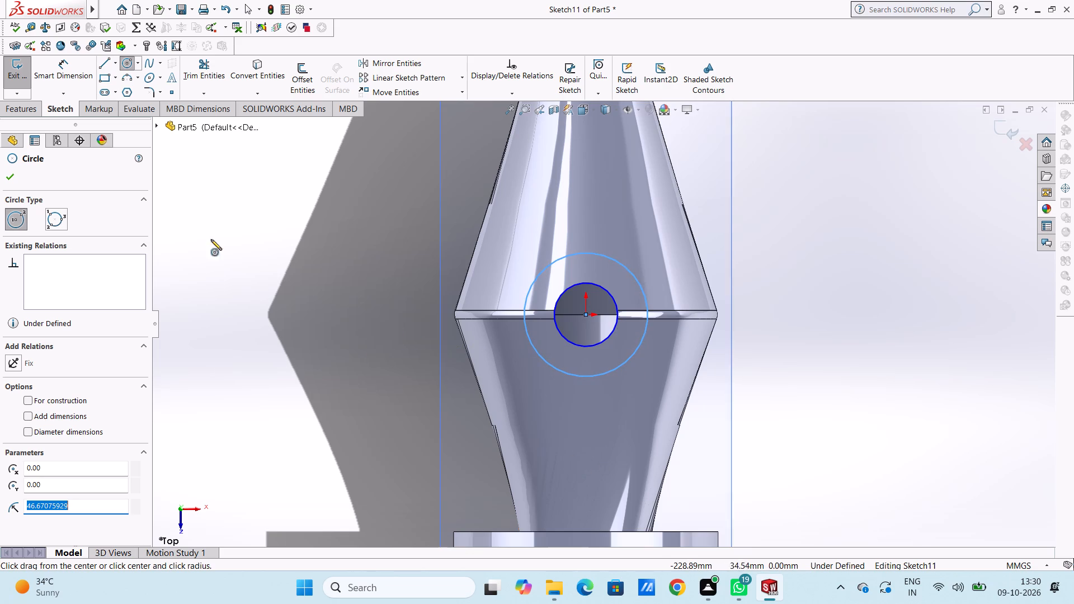
click(15, 176)
Dimension the outer circle to 80 mm diameter and the inner circle to 48 mm diameter.
click(73, 76)
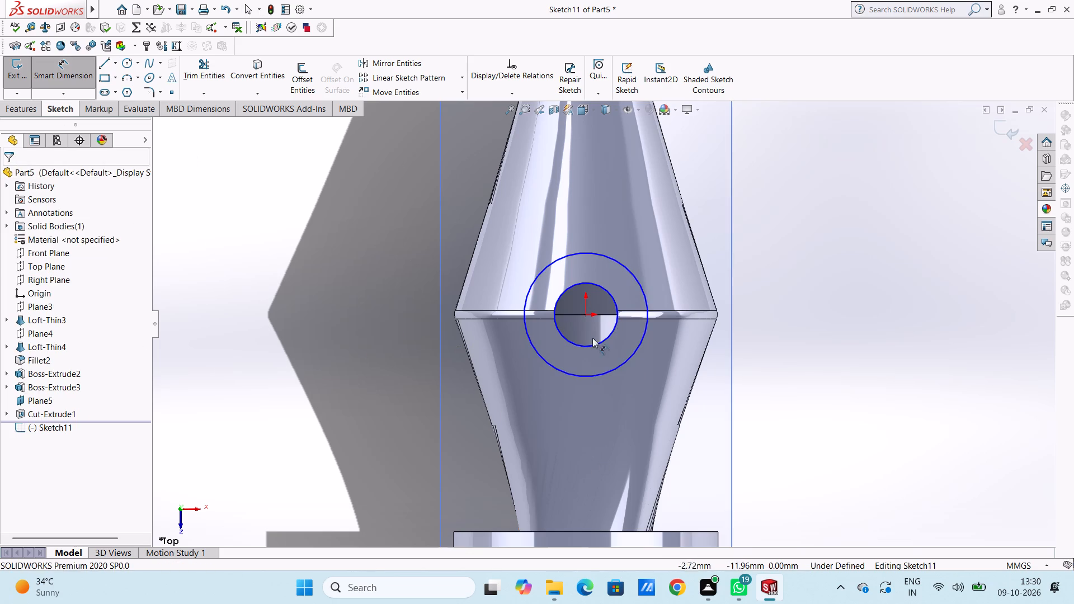
click(578, 375)
click(263, 403)
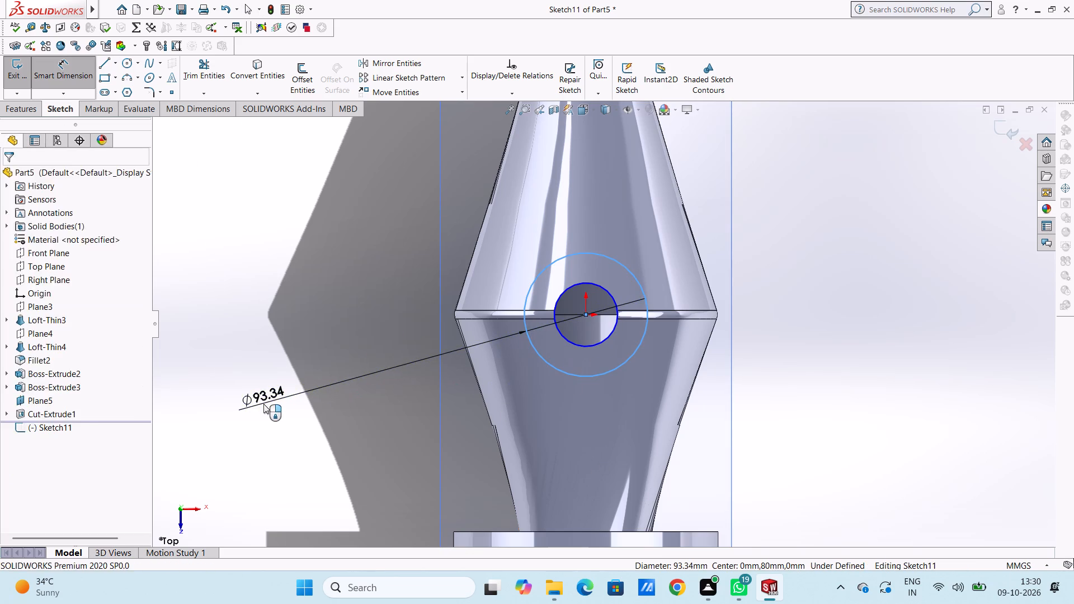
text(80)
key(Return)
click(359, 324)
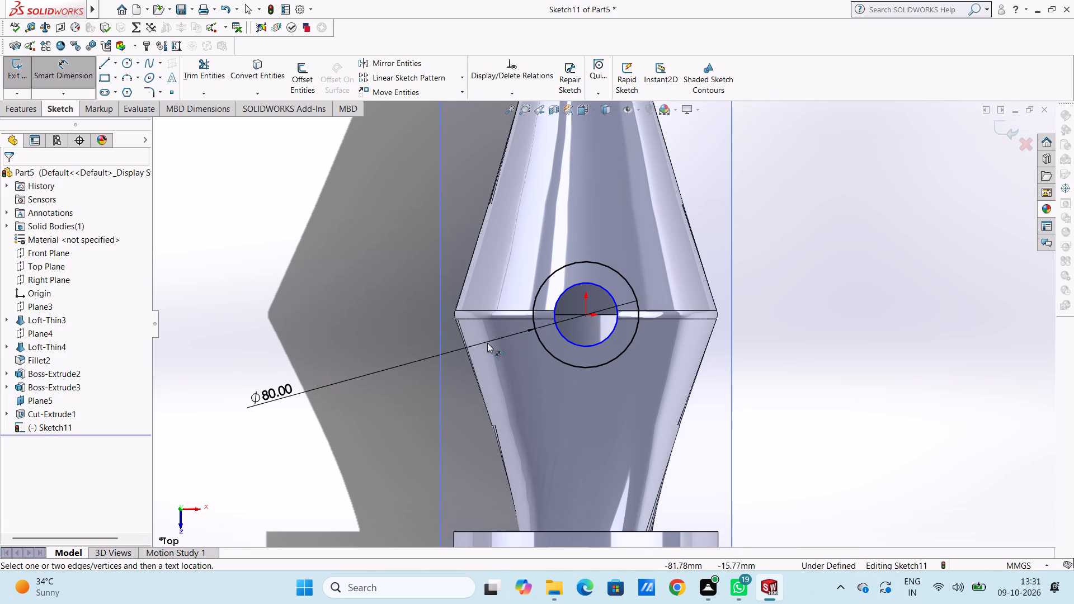
click(568, 337)
click(302, 445)
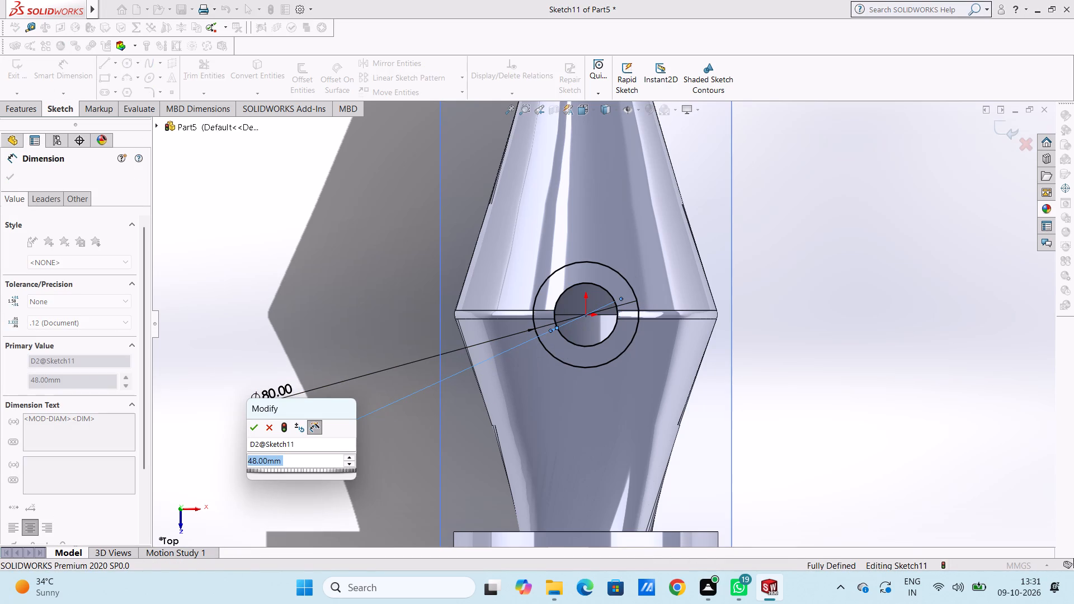
key(Return)
click(339, 320)
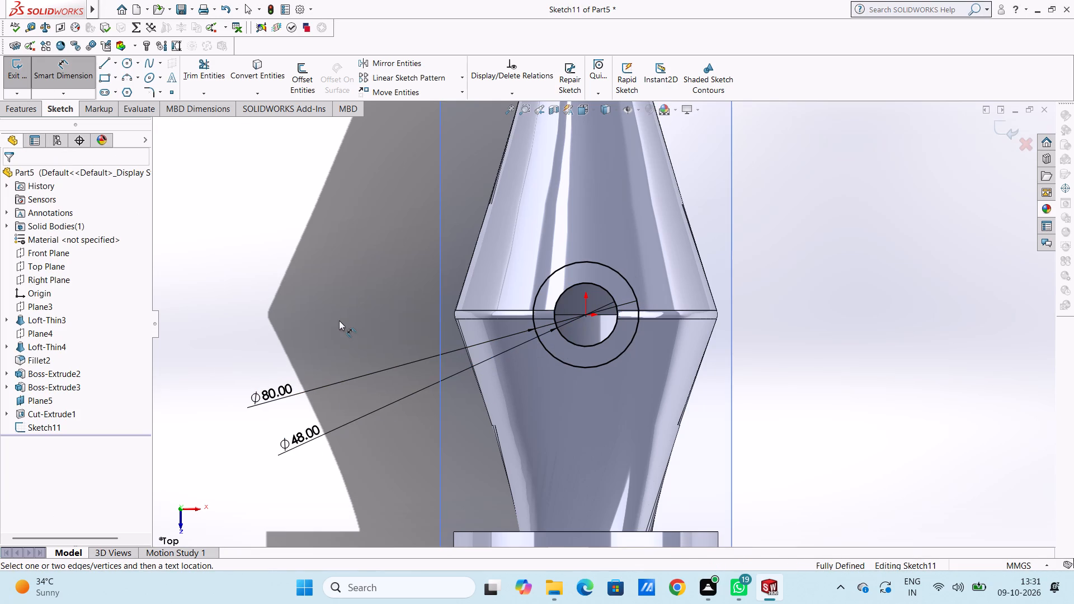
Examine the concentric circle sketch from several angles to judge its position relative to the tapered body and the end flanges.
middle_drag(361, 380, 378, 276)
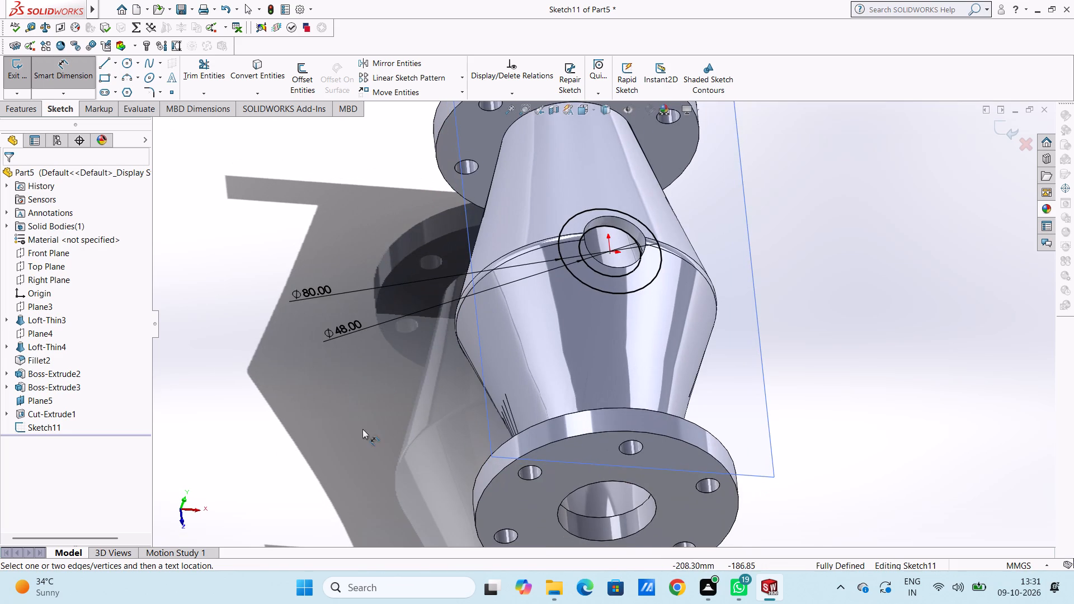
middle_drag(362, 429, 357, 219)
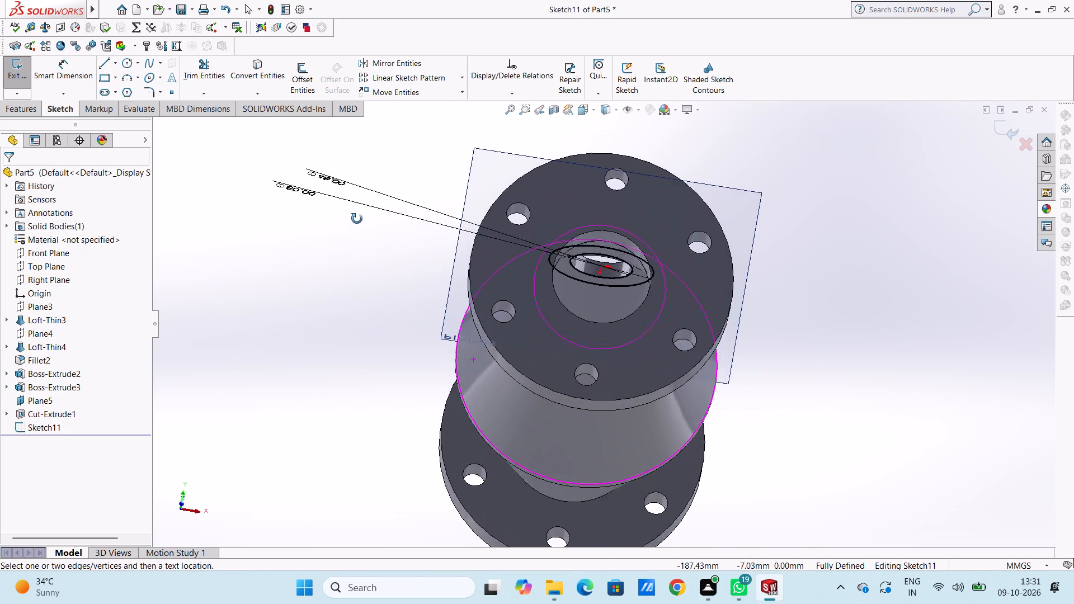
middle_drag(357, 219, 357, 305)
scroll(357, 305, up, 3)
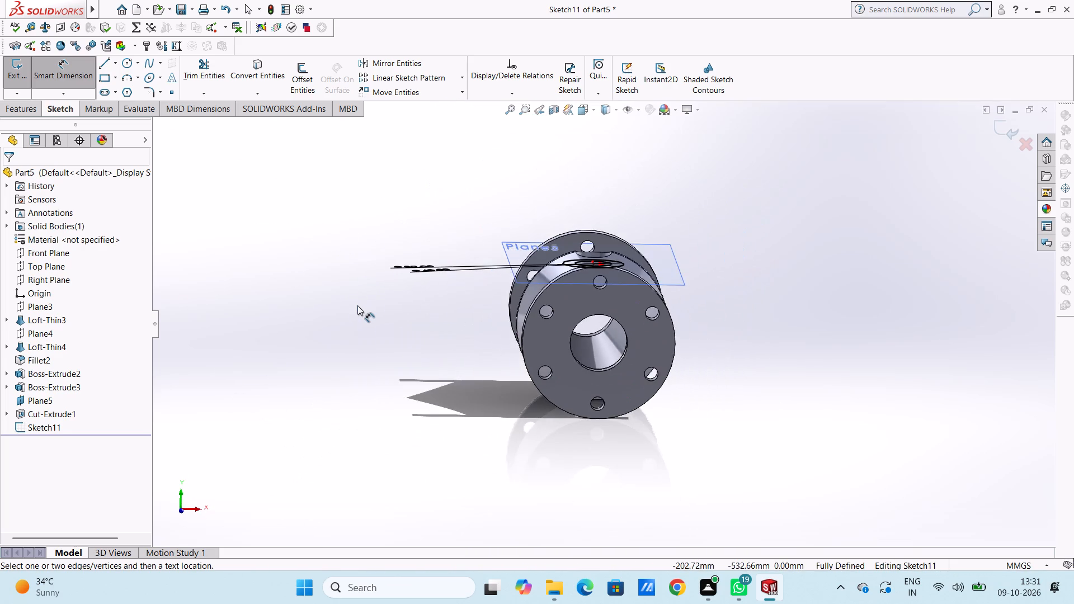
middle_drag(359, 229, 452, 309)
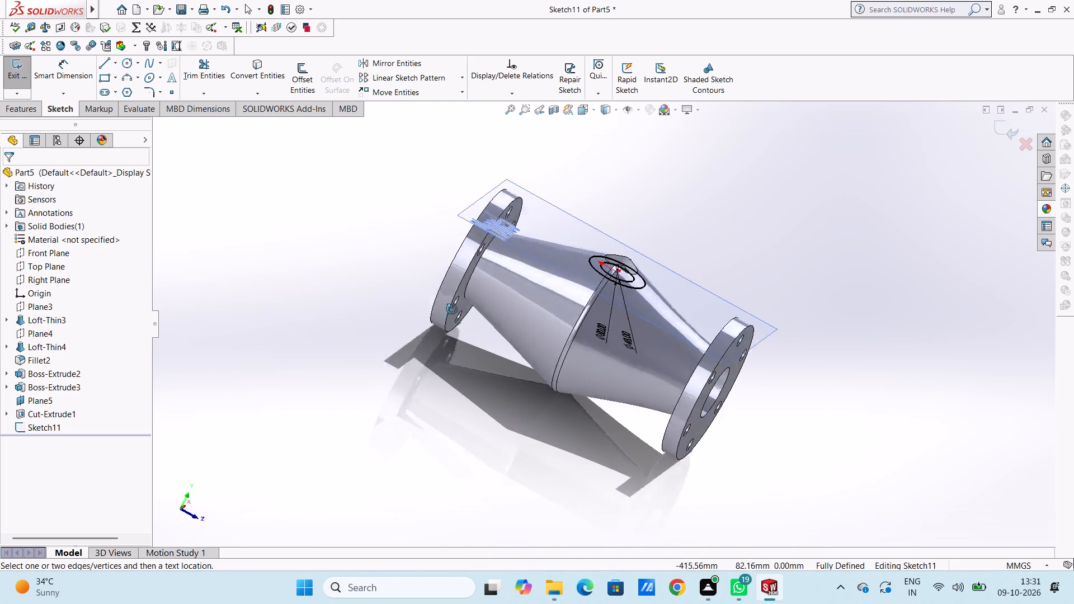
middle_drag(452, 309, 459, 314)
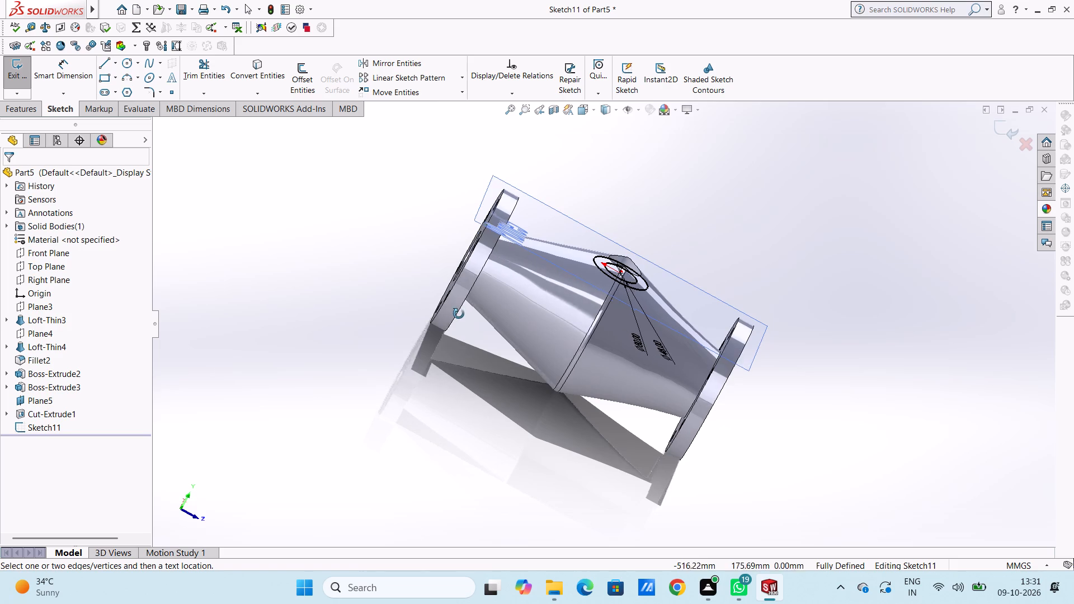
middle_drag(459, 314, 372, 212)
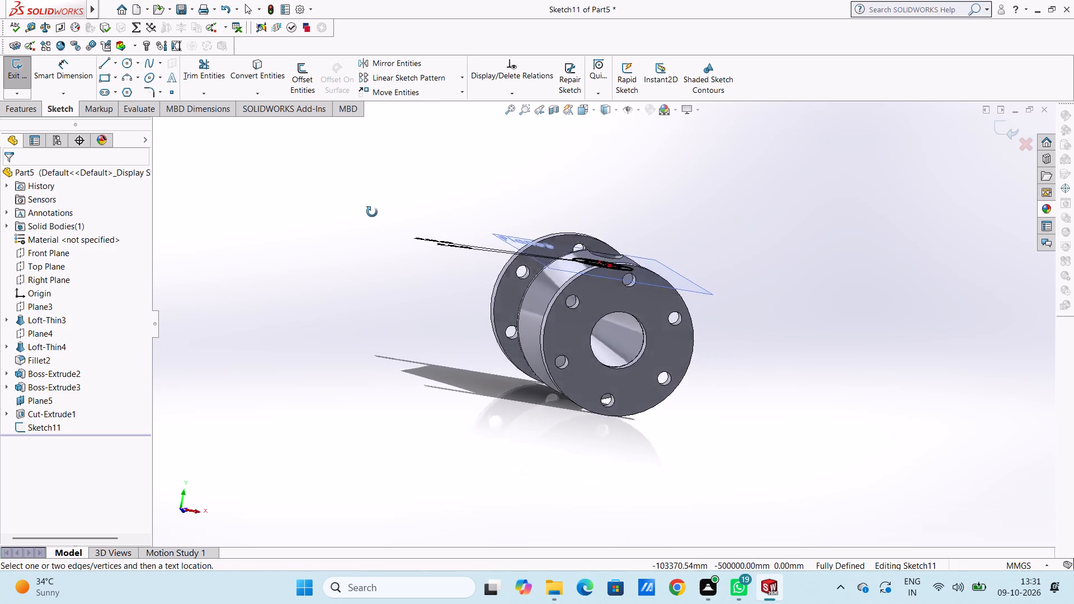
middle_drag(372, 212, 377, 225)
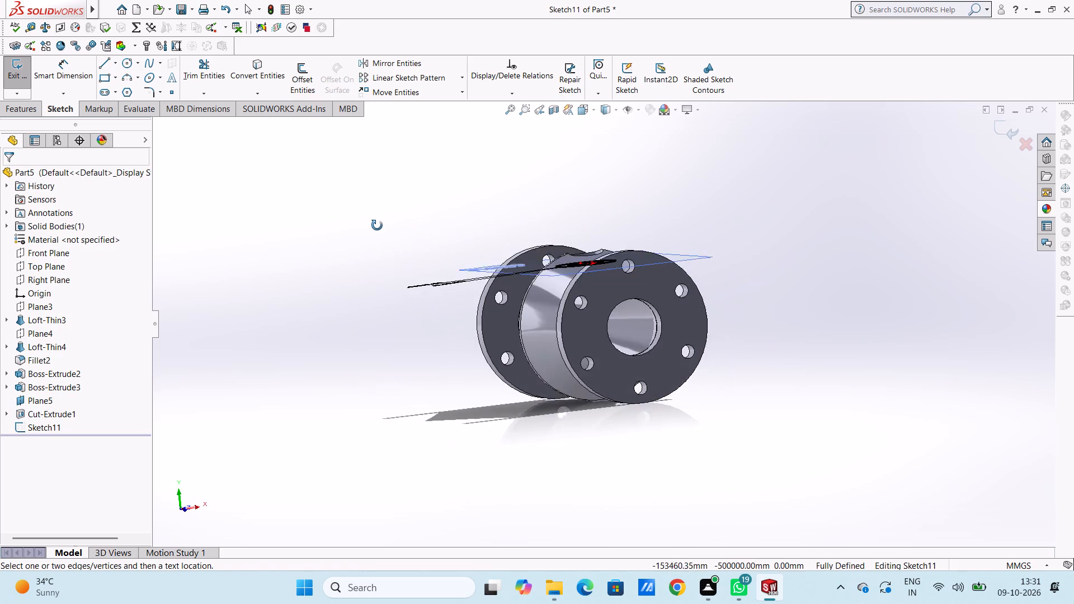
middle_drag(377, 225, 368, 213)
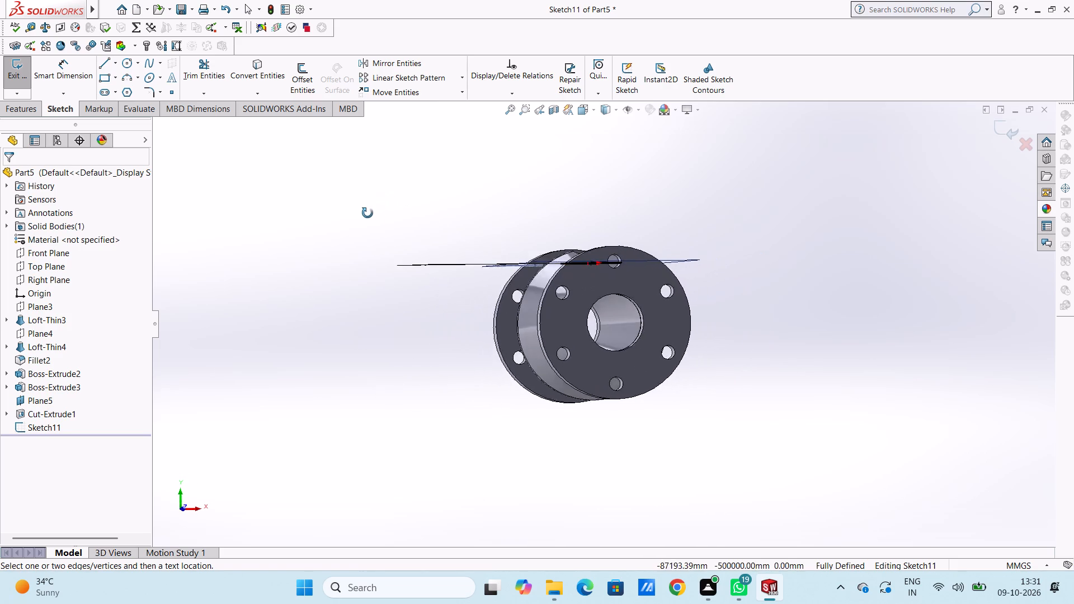
middle_drag(368, 213, 366, 219)
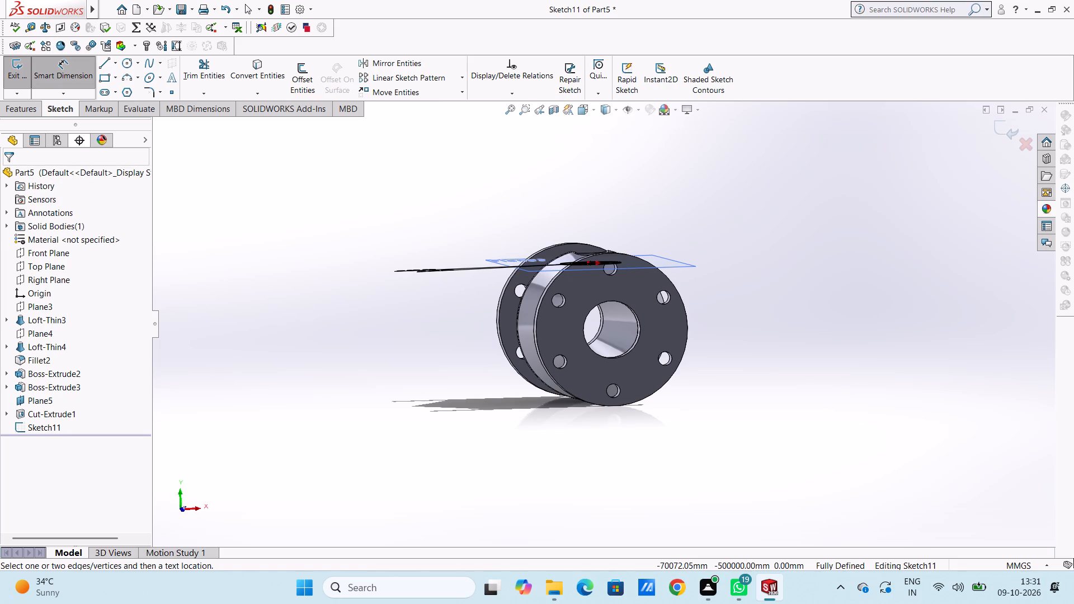
Extrude the 80 mm and 48 mm ring sketch as a Blind boss 105 mm deep, merged with the body.
click(58, 84)
click(26, 107)
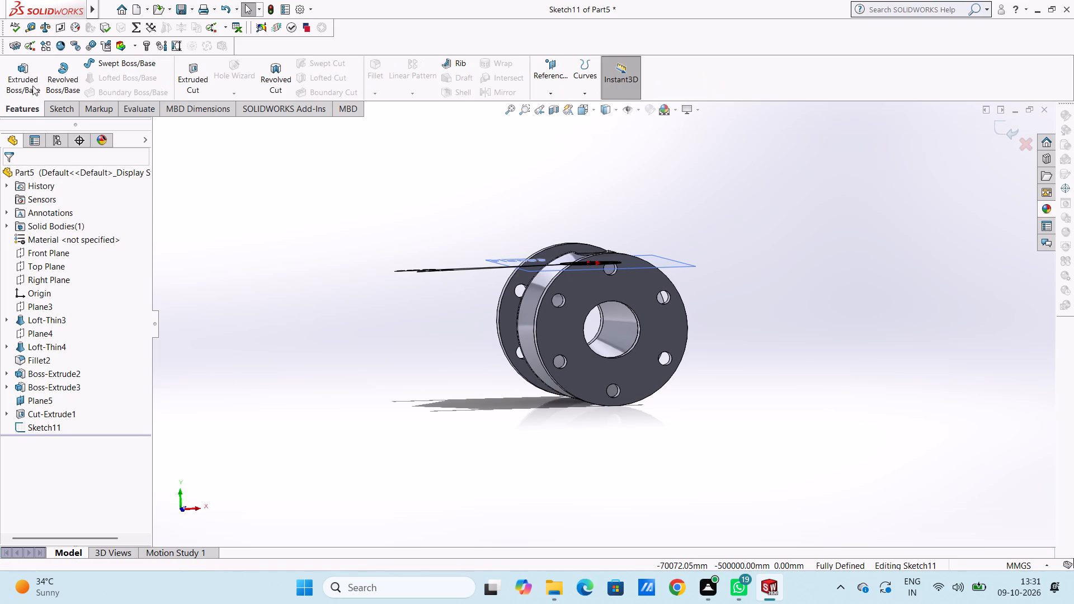
click(26, 71)
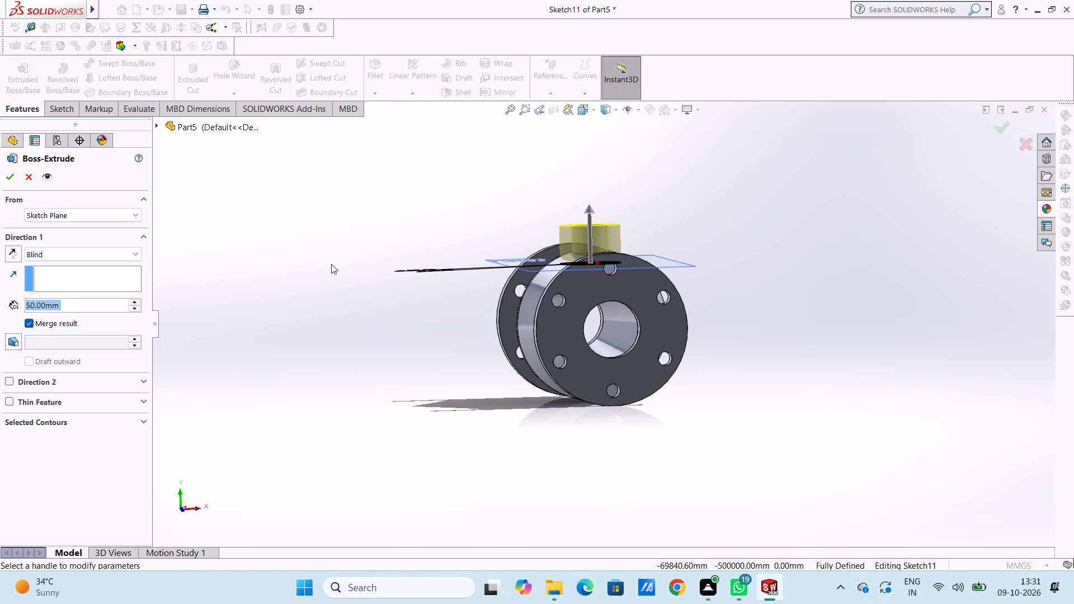
key(1)
text(05)
key(Return)
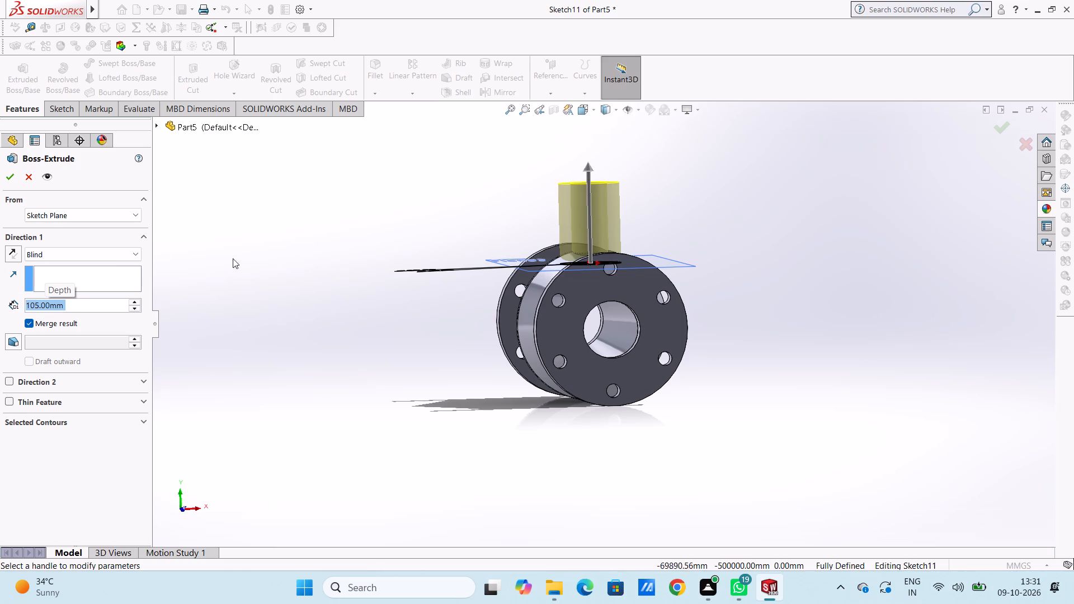
click(7, 178)
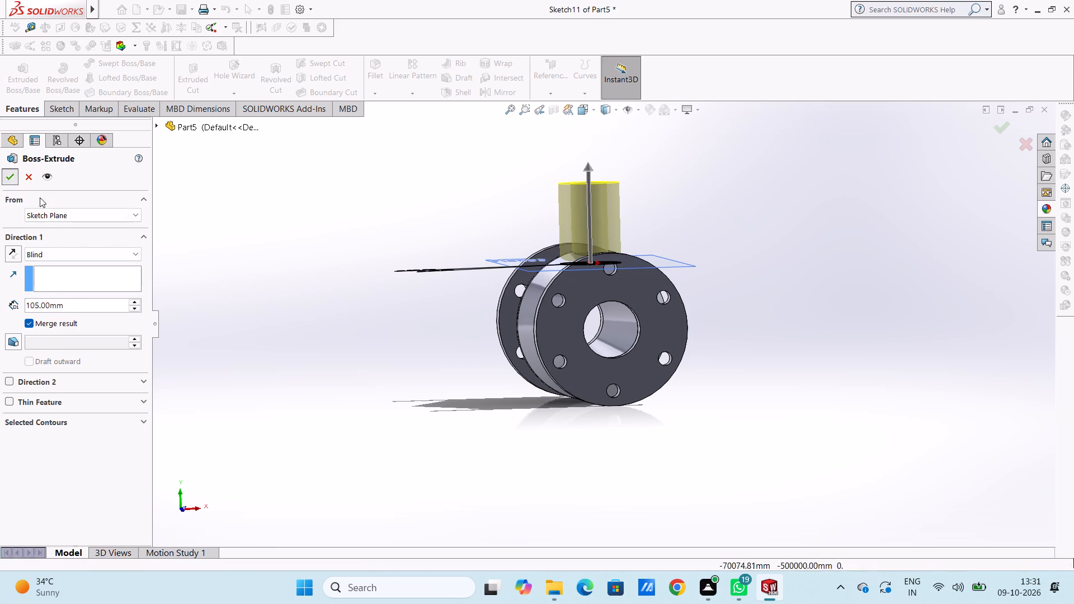
click(285, 272)
Hide Plane5.
middle_drag(352, 336, 337, 263)
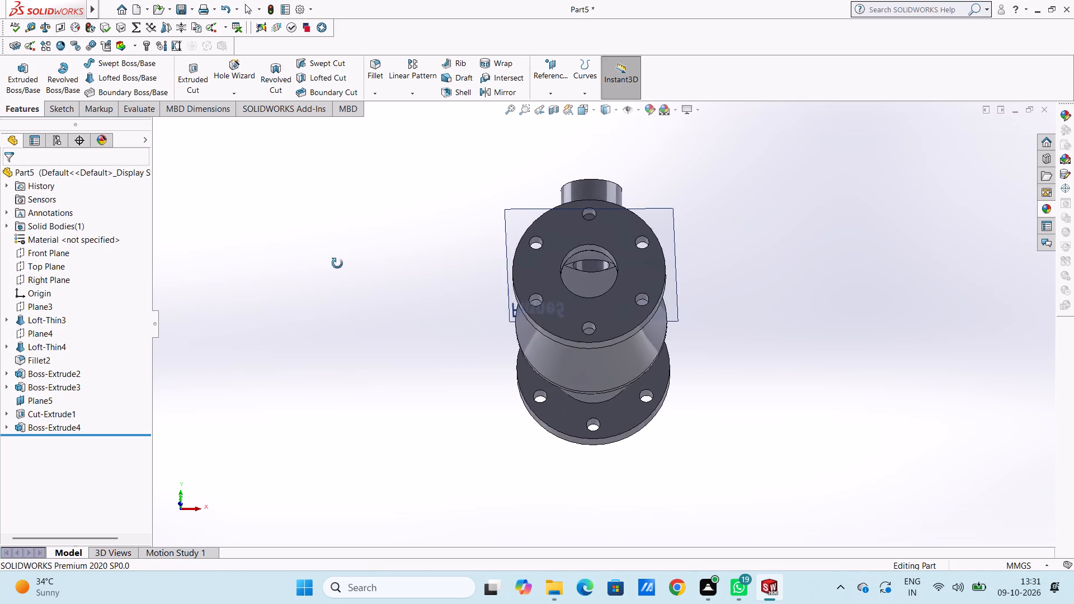
middle_drag(337, 263, 378, 391)
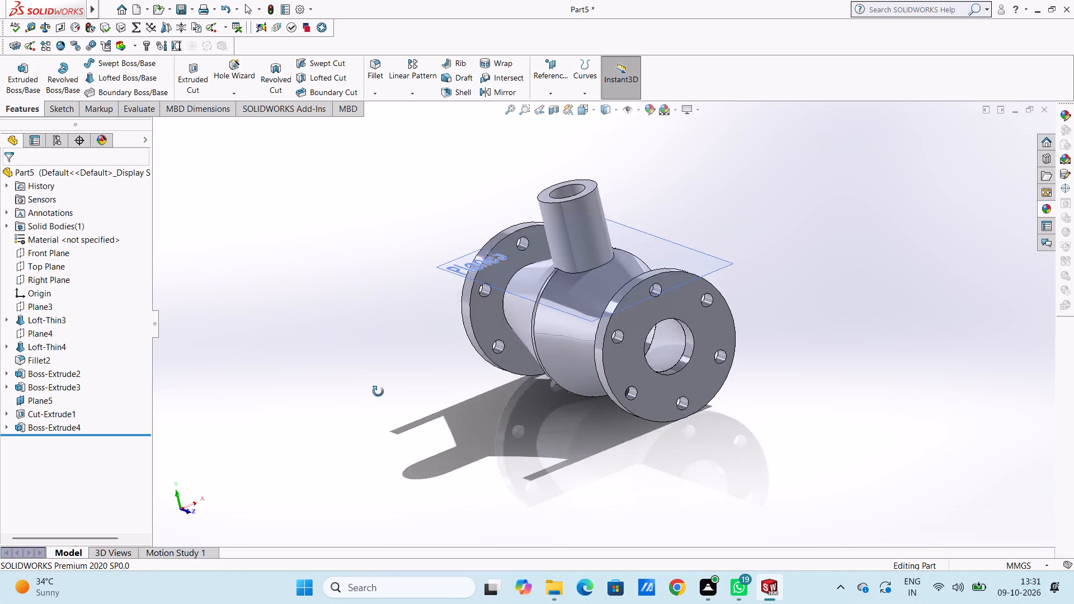
middle_drag(378, 391, 470, 367)
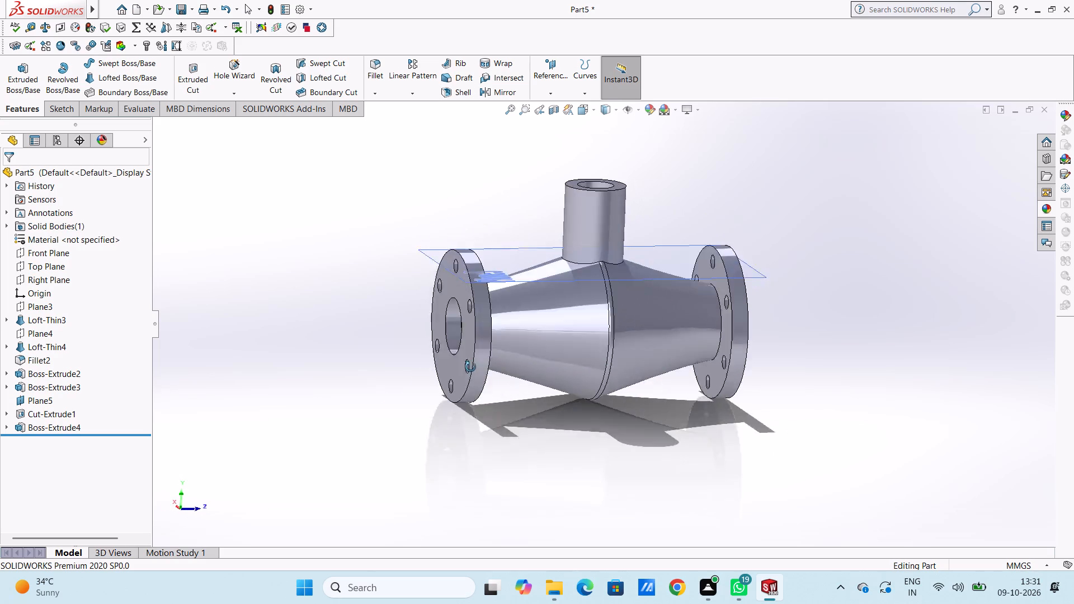
middle_drag(470, 367, 428, 366)
click(43, 400)
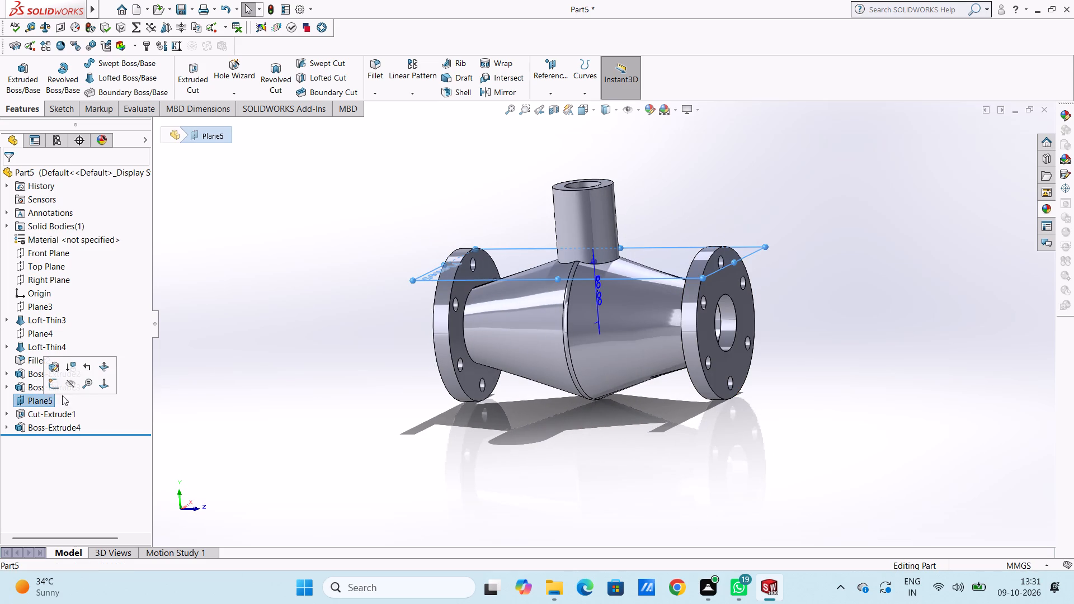
click(69, 385)
click(171, 380)
Fillet the edge where the side tube meets the tapered body and both flange-to-body edges with a symmetric 5 mm radius.
middle_drag(281, 299, 421, 418)
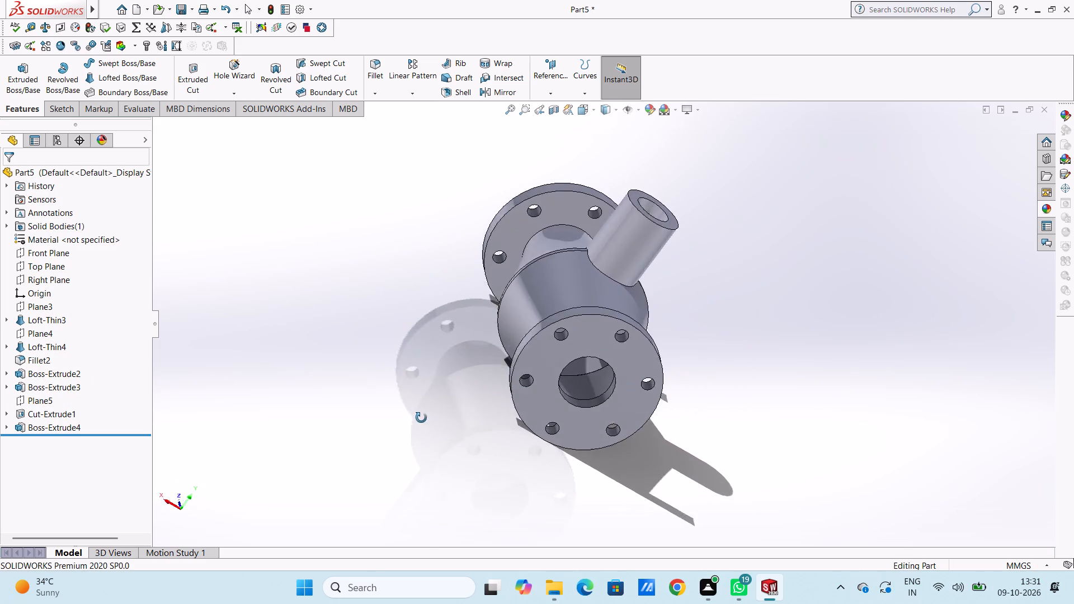
middle_drag(421, 418, 369, 472)
middle_drag(371, 320, 376, 404)
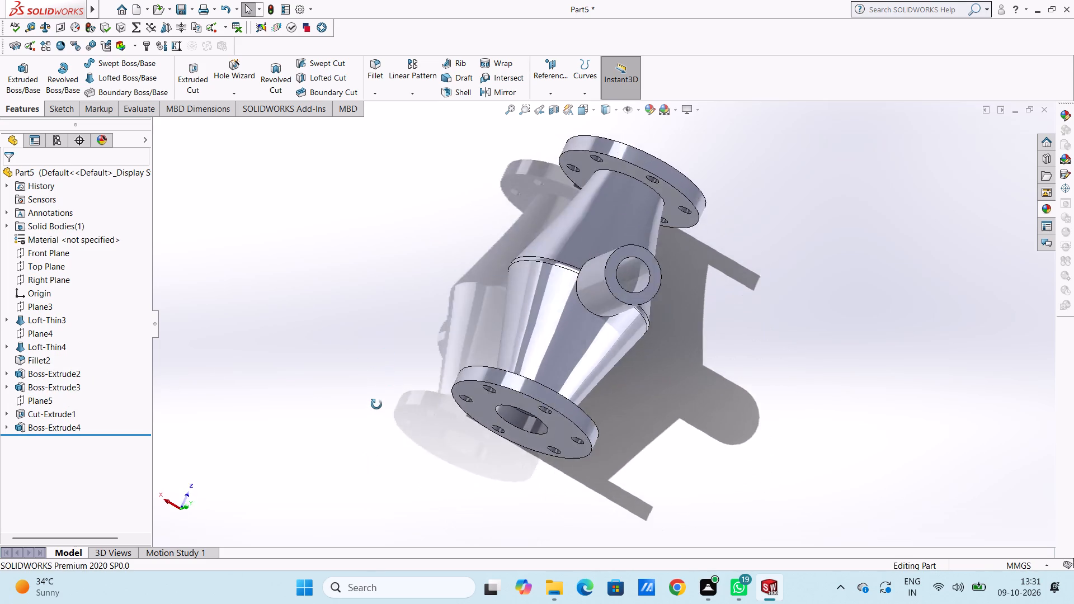
middle_drag(376, 404, 358, 409)
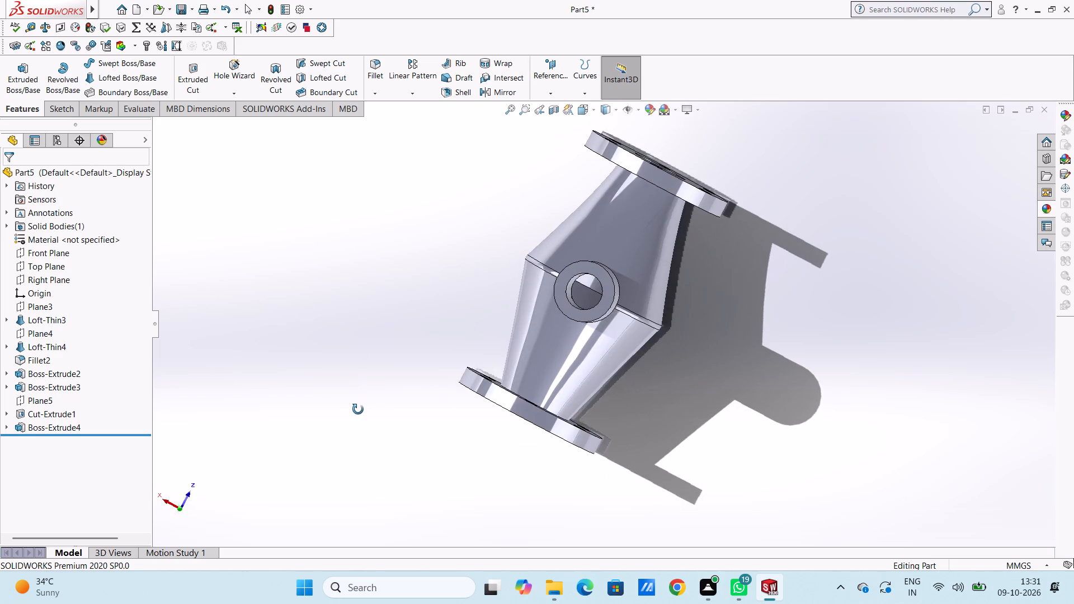
middle_drag(358, 409, 356, 318)
scroll(356, 318, down, 1)
scroll(708, 332, down, 1)
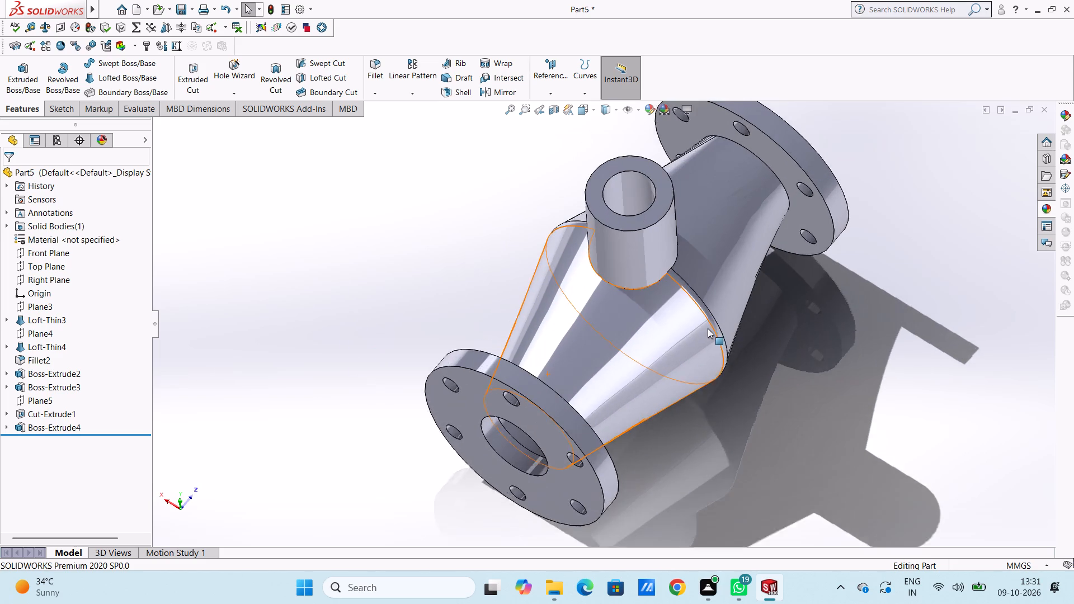
scroll(708, 328, down, 1)
middle_drag(708, 326, 698, 323)
scroll(696, 300, down, 4)
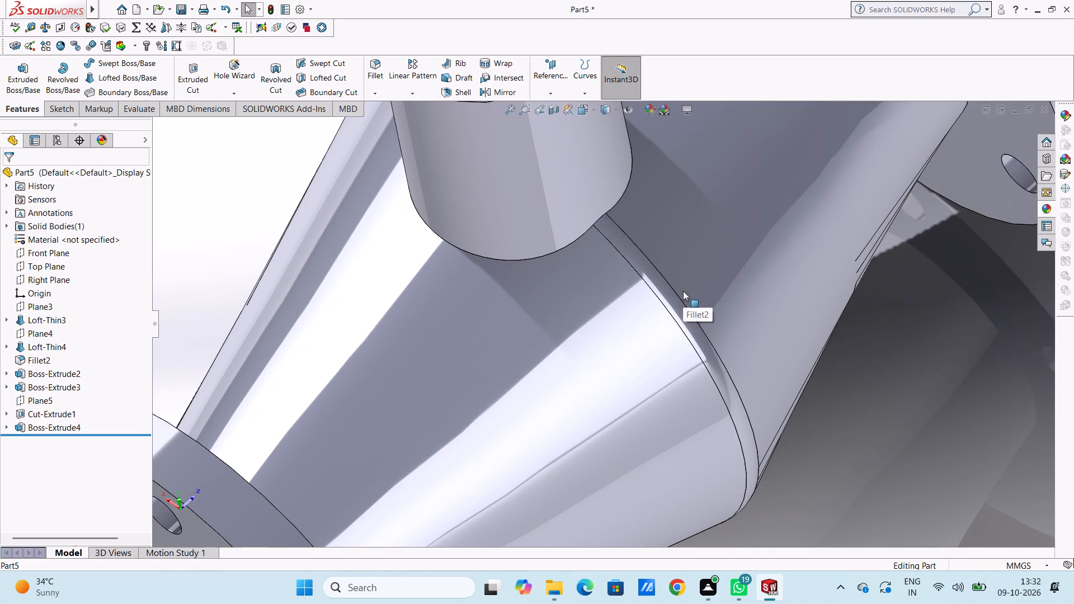
click(373, 67)
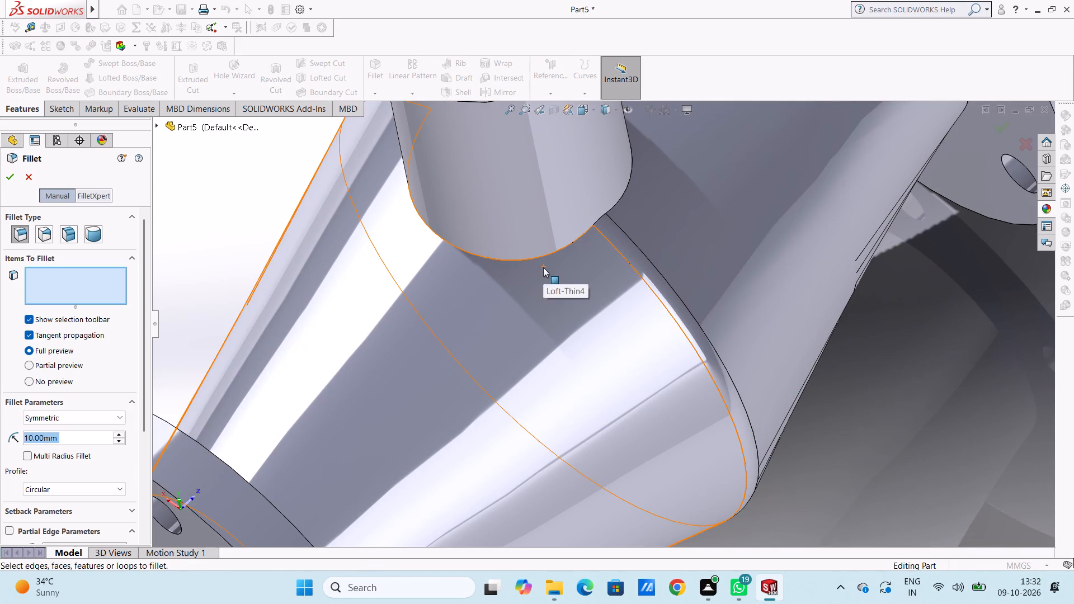
key(5)
key(Return)
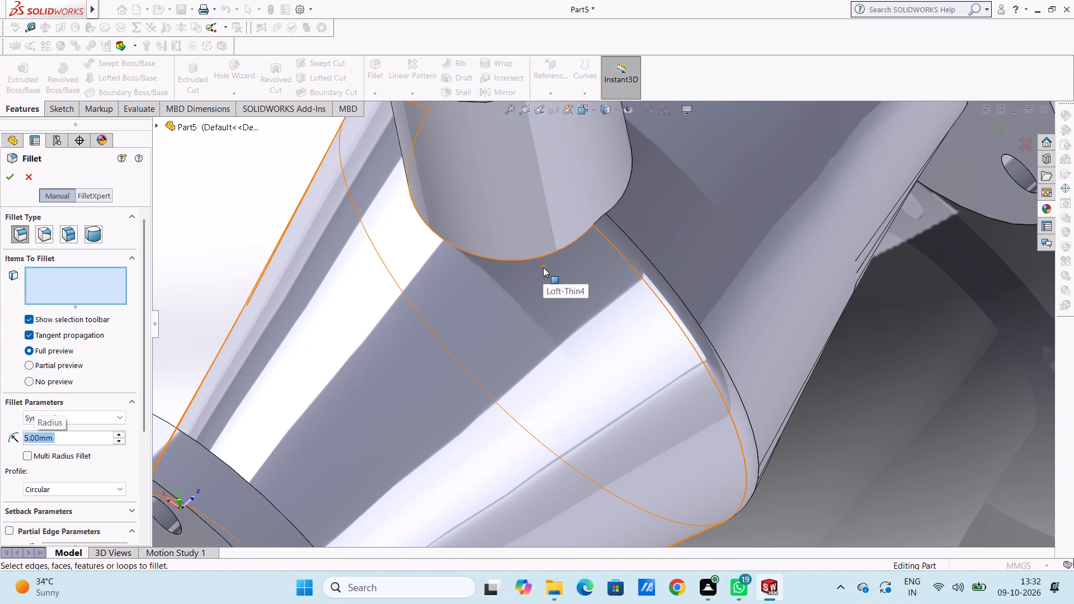
click(532, 257)
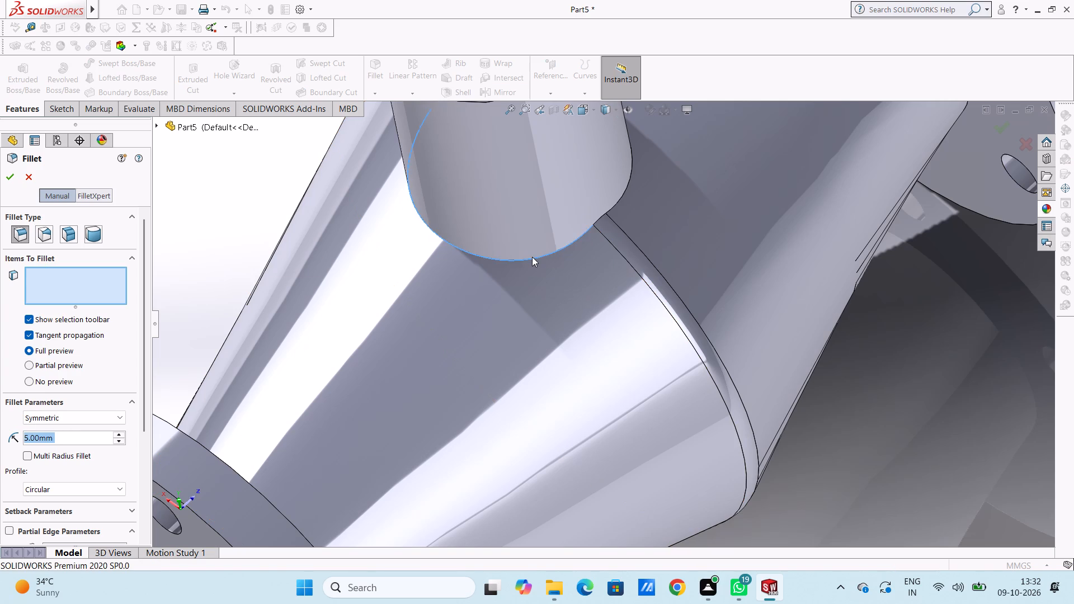
scroll(599, 272, up, 5)
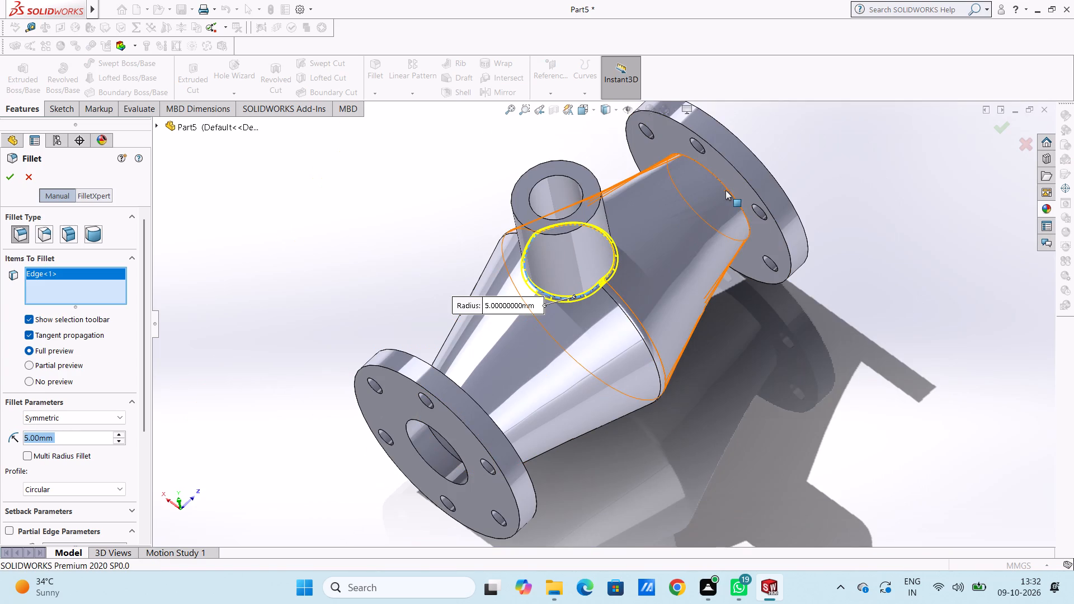
click(726, 186)
scroll(725, 350, up, 2)
middle_drag(725, 327, 725, 310)
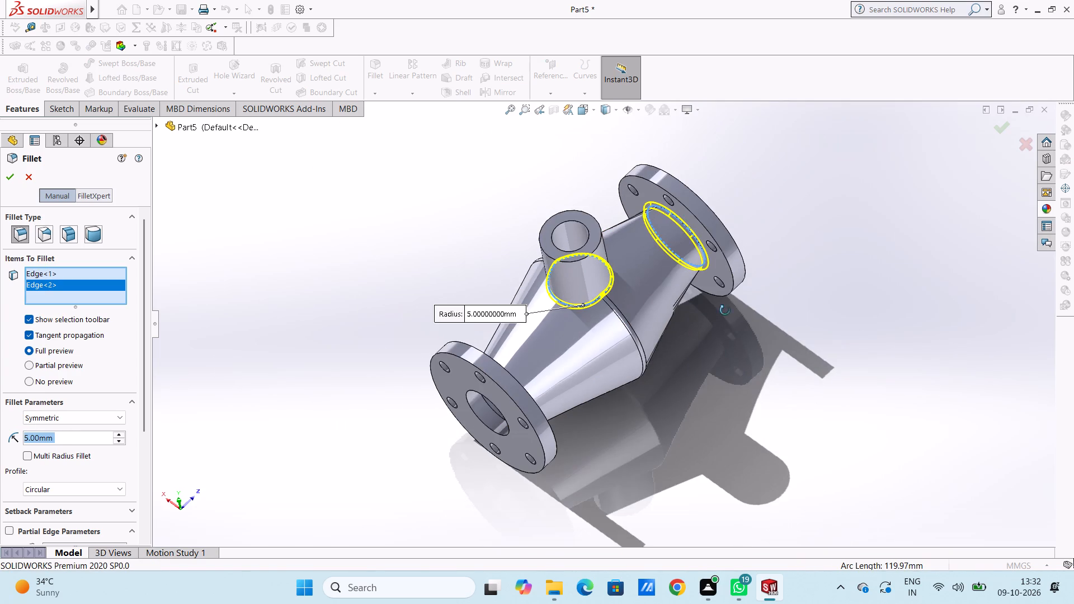
middle_drag(725, 310, 661, 300)
scroll(497, 357, down, 4)
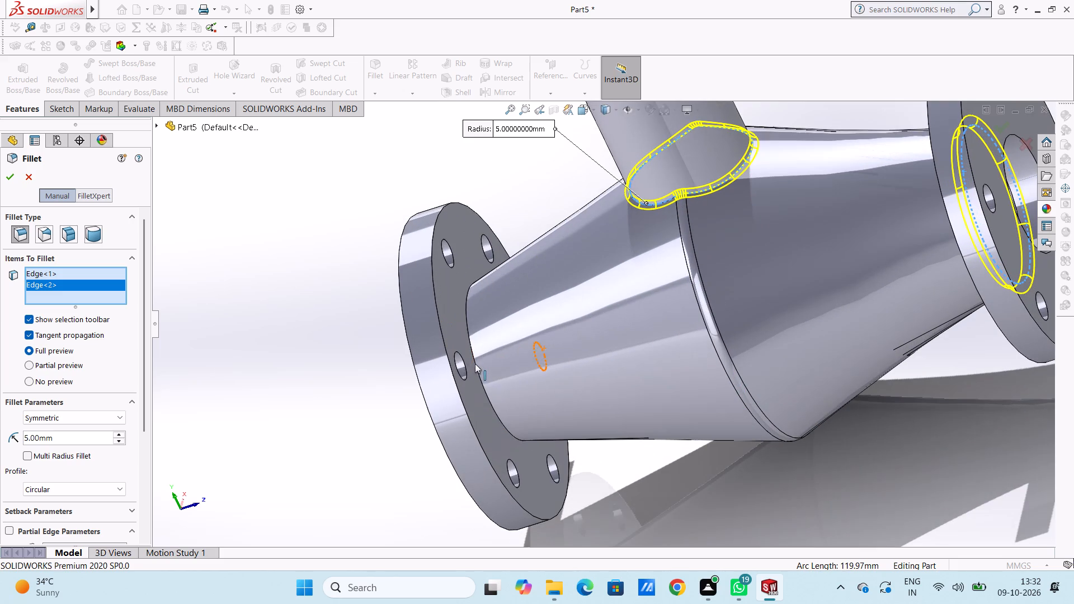
click(472, 344)
scroll(473, 347, up, 3)
middle_drag(384, 390, 386, 389)
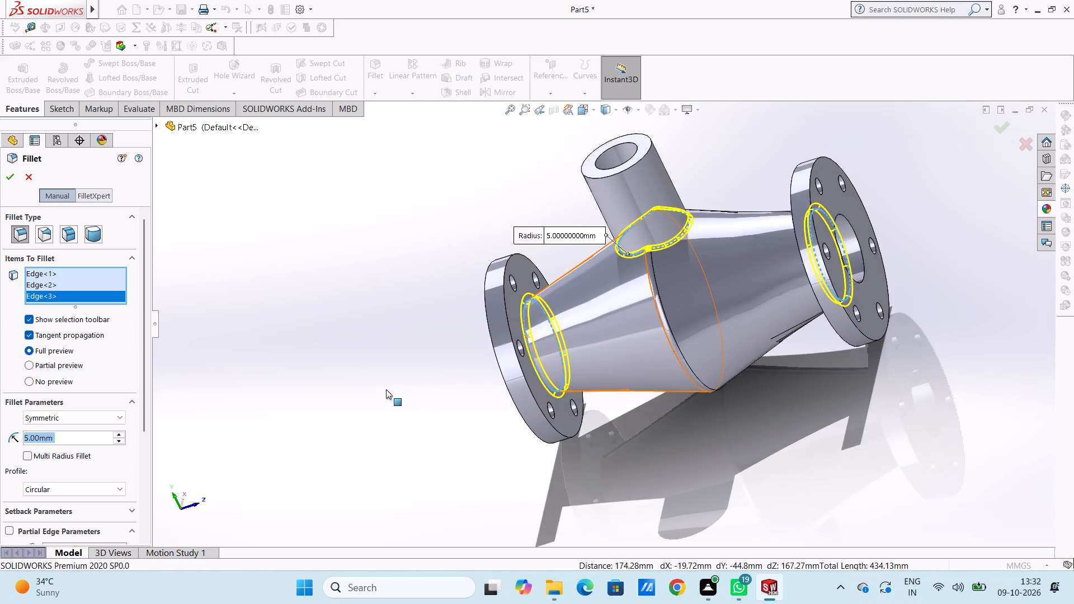
middle_drag(386, 389, 450, 361)
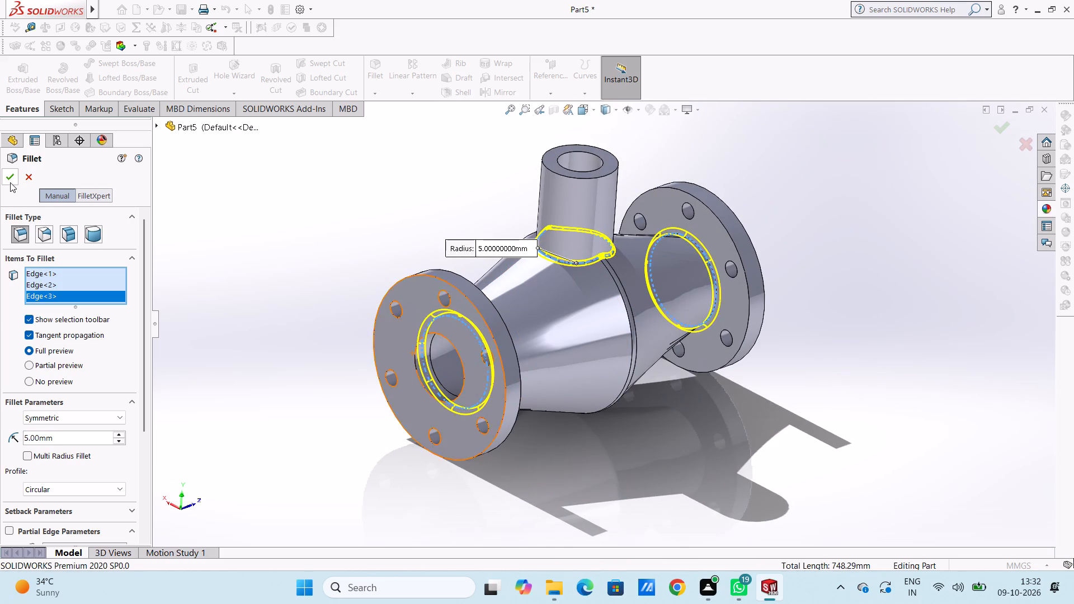
click(10, 182)
click(267, 270)
Start a sketch on the side tube's end face and draw an origin-centred circle about 28.5 mm in radius.
middle_drag(305, 281, 264, 257)
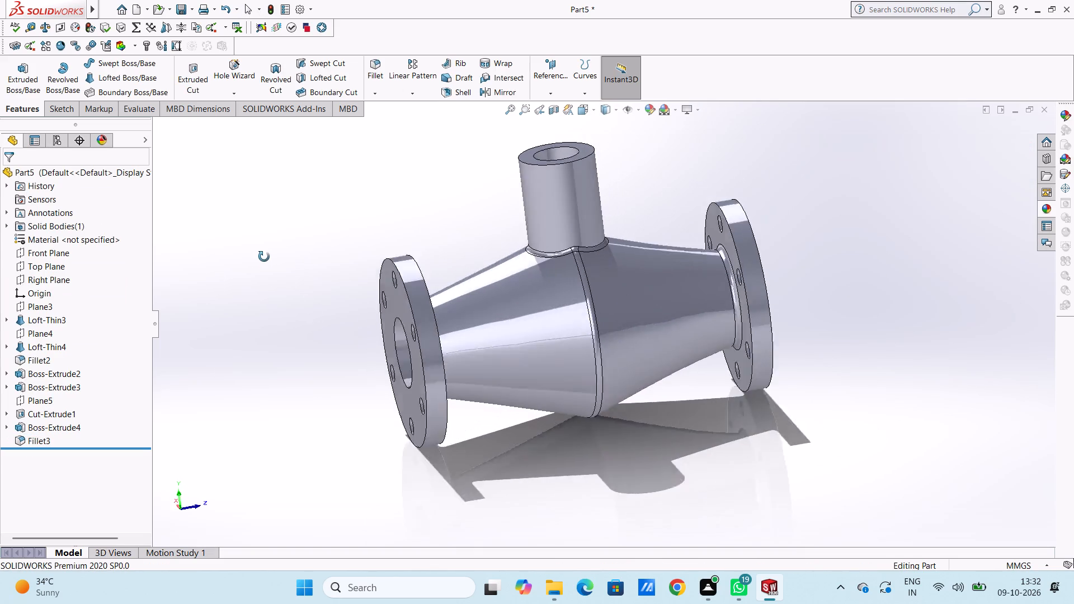
middle_drag(264, 257, 309, 374)
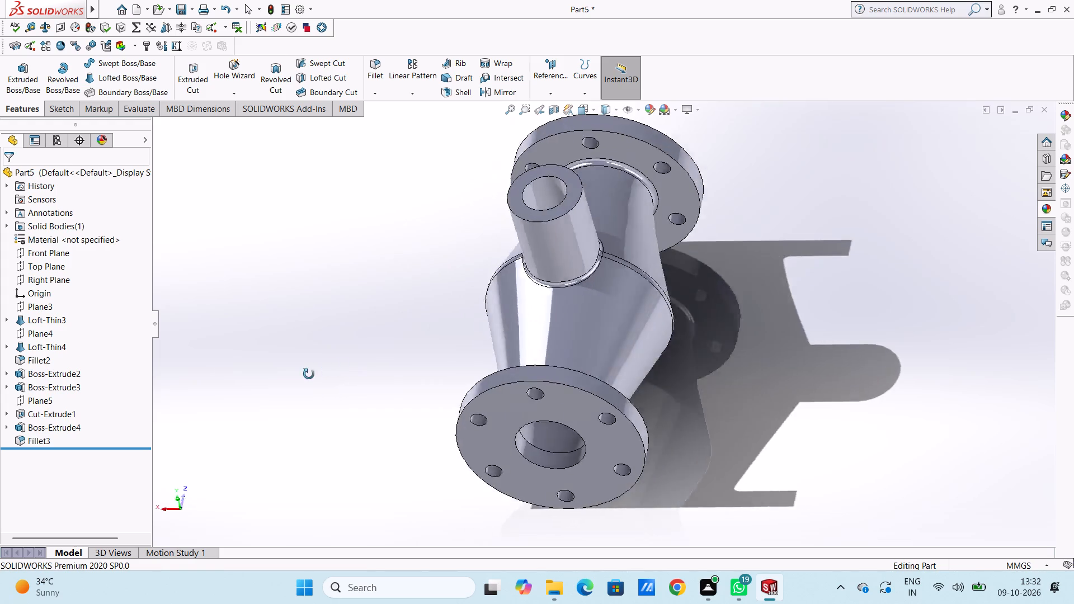
middle_drag(309, 374, 345, 403)
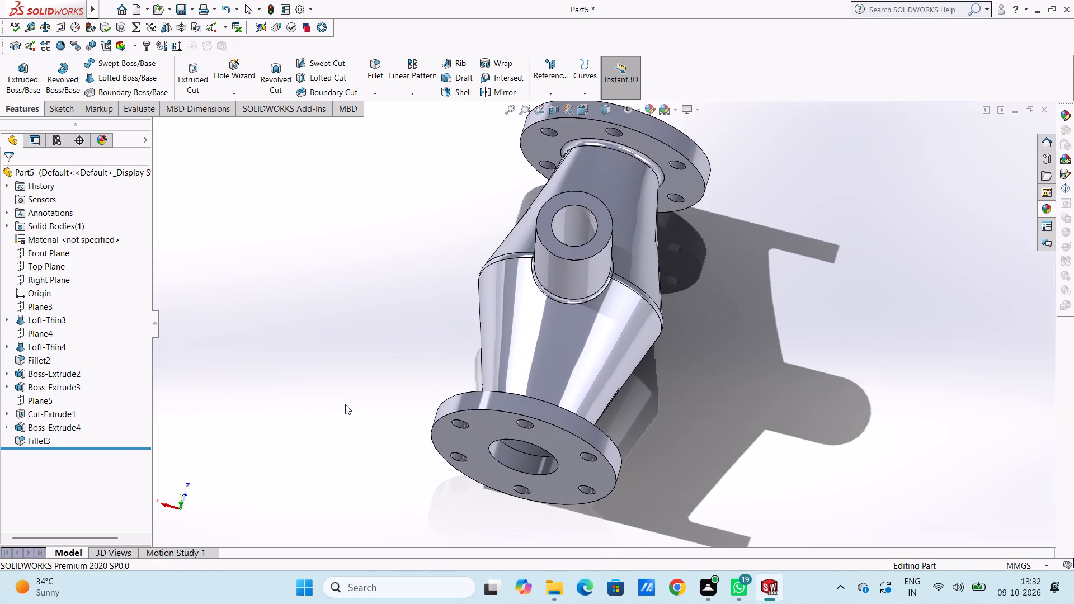
key(ctrl+5)
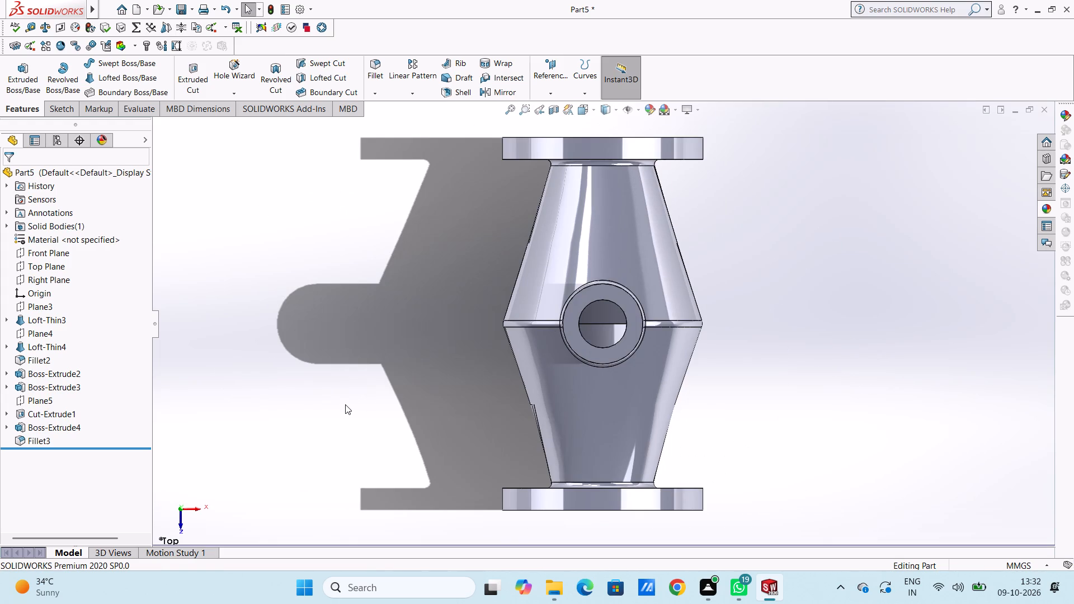
scroll(626, 312, down, 4)
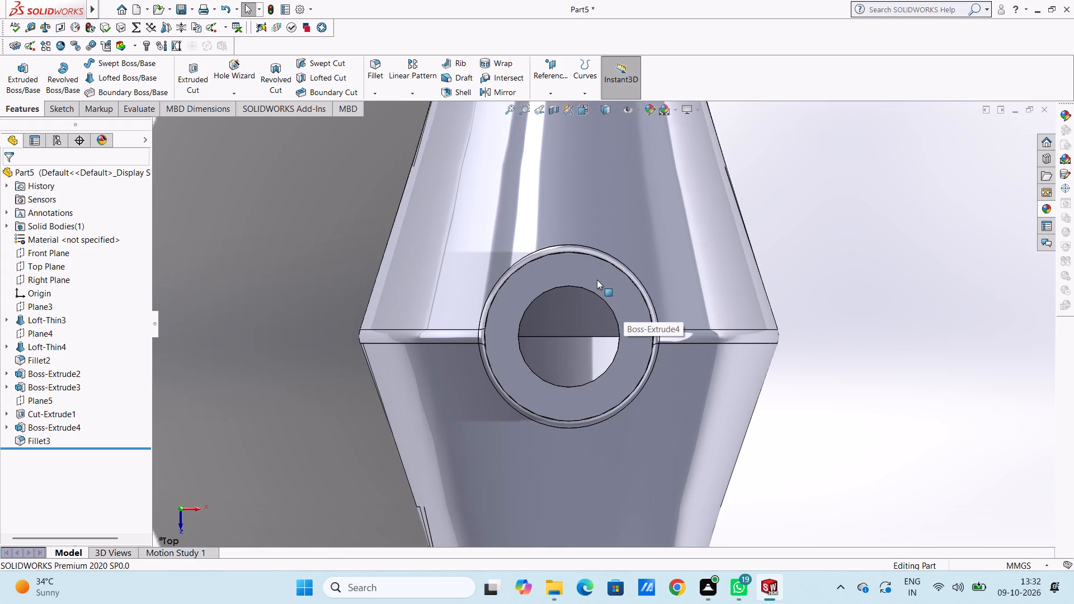
click(597, 280)
click(644, 251)
click(282, 231)
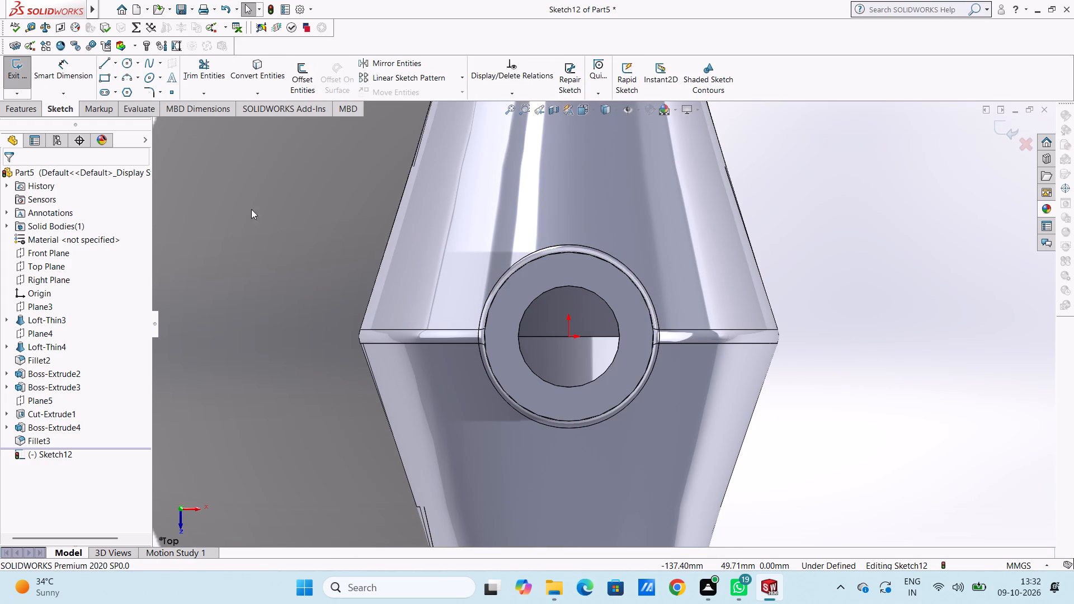
click(126, 64)
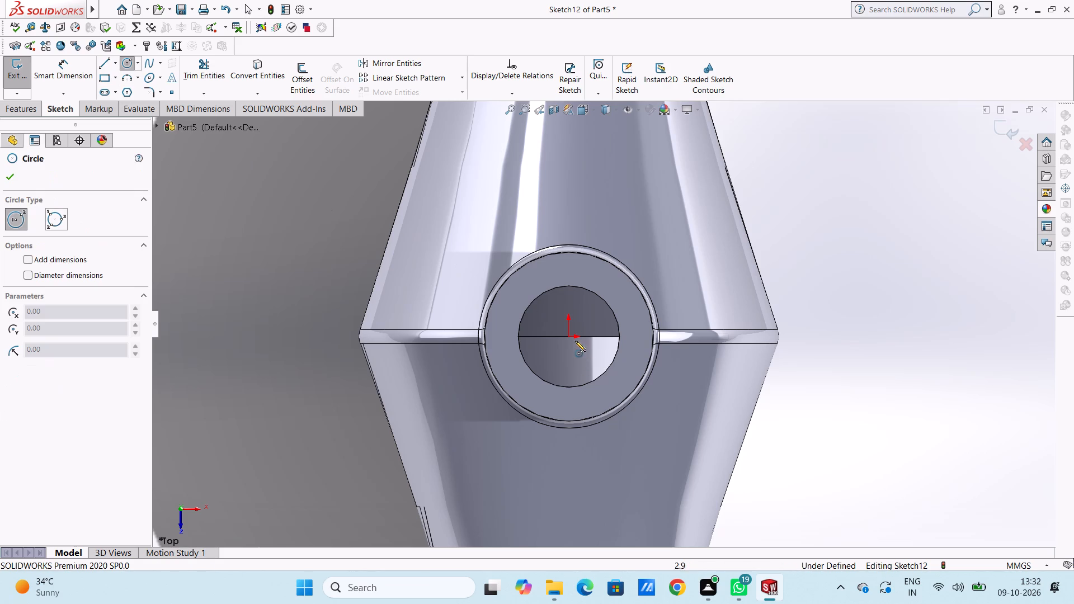
click(569, 337)
click(615, 298)
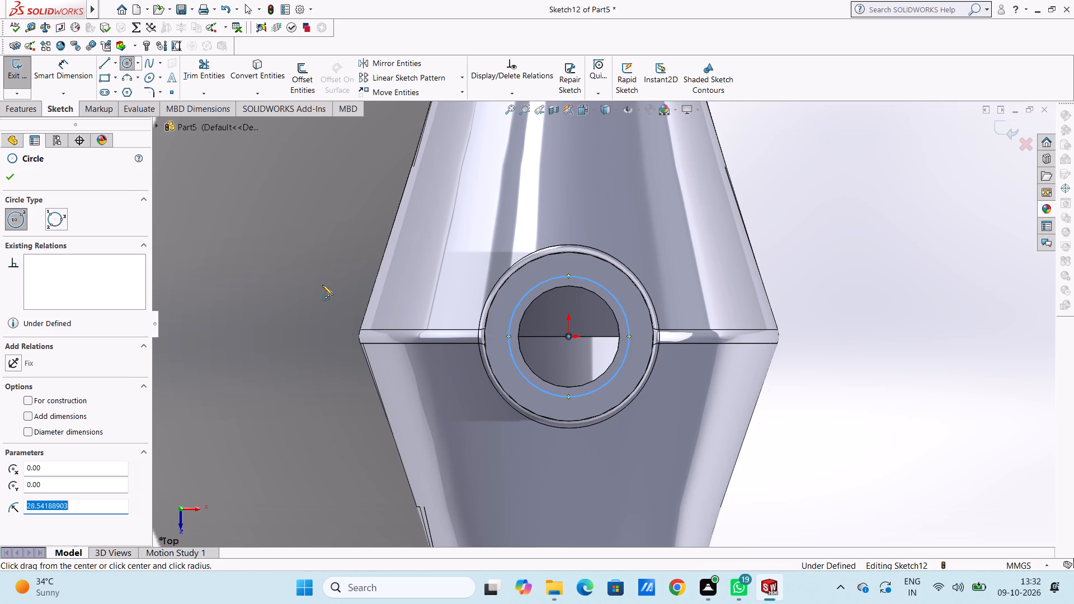
click(8, 173)
Dimension the new circle on the tube's end face to 55 mm diameter.
click(63, 65)
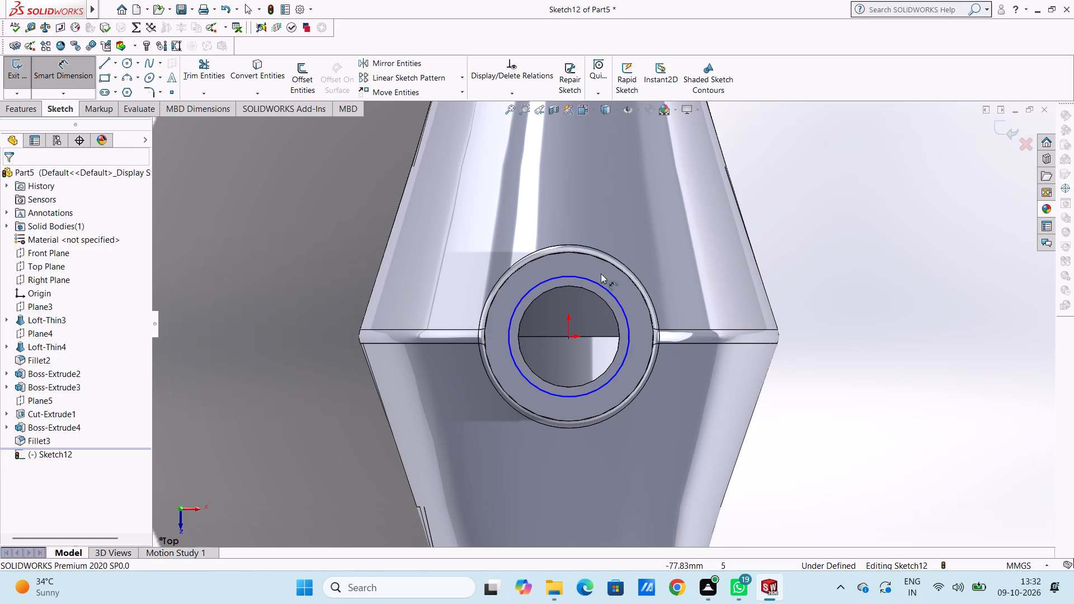
click(620, 305)
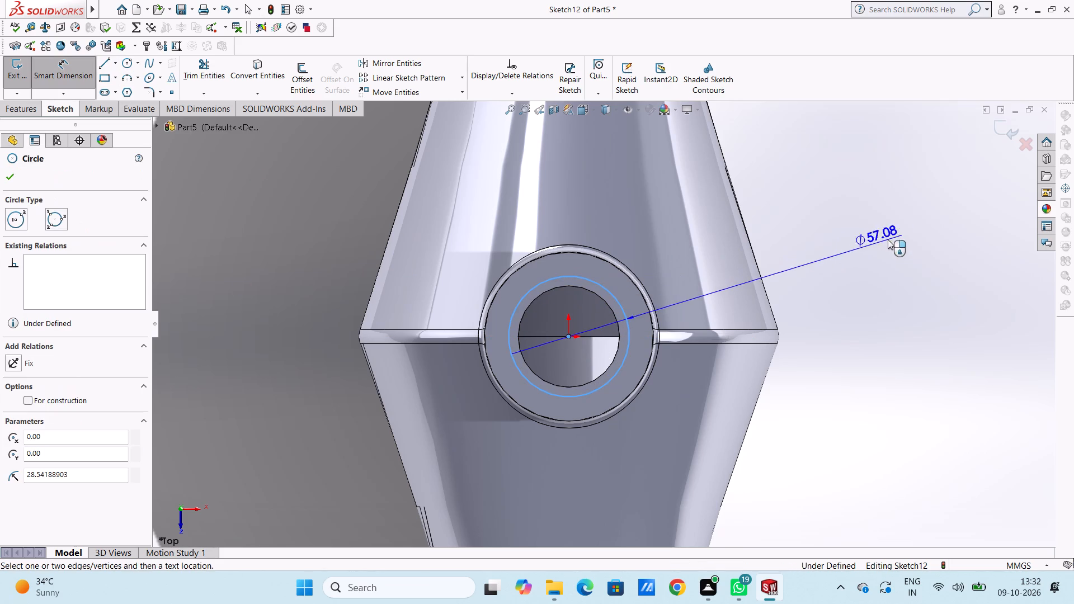
click(892, 230)
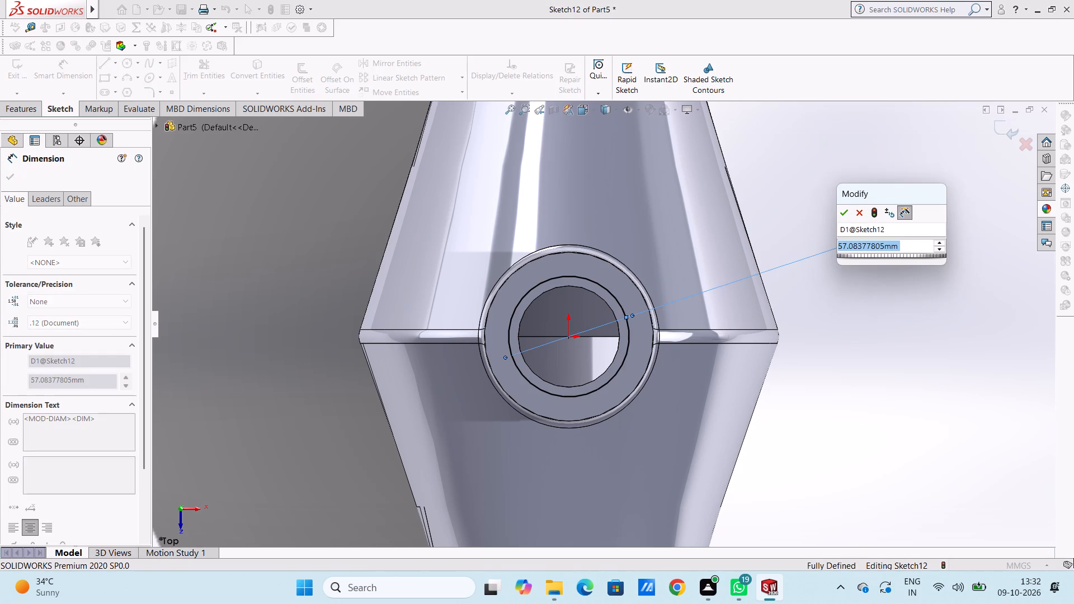
text(55)
key(Return)
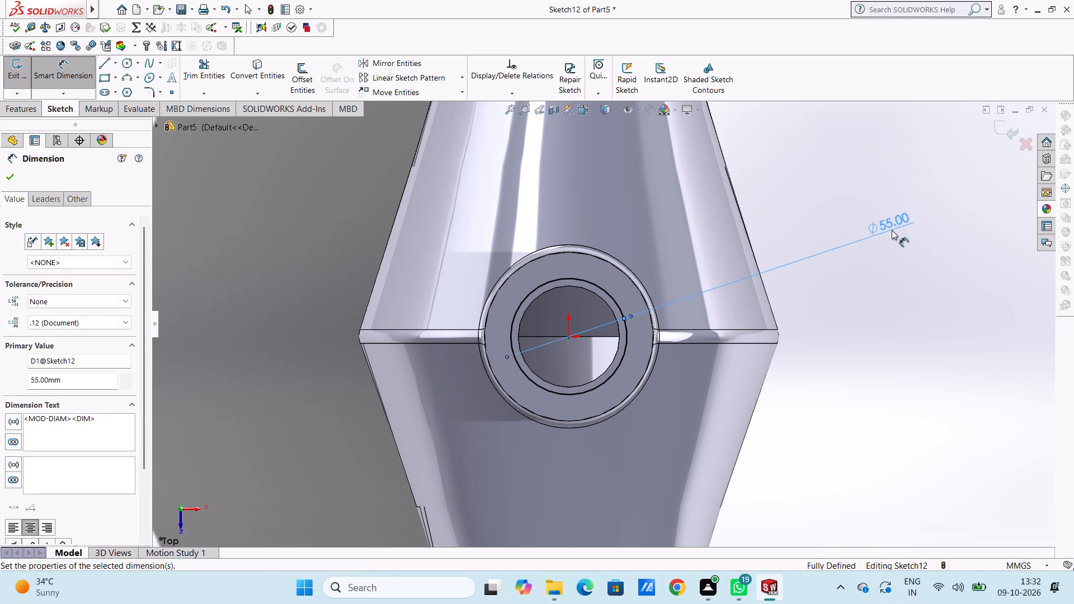
click(898, 372)
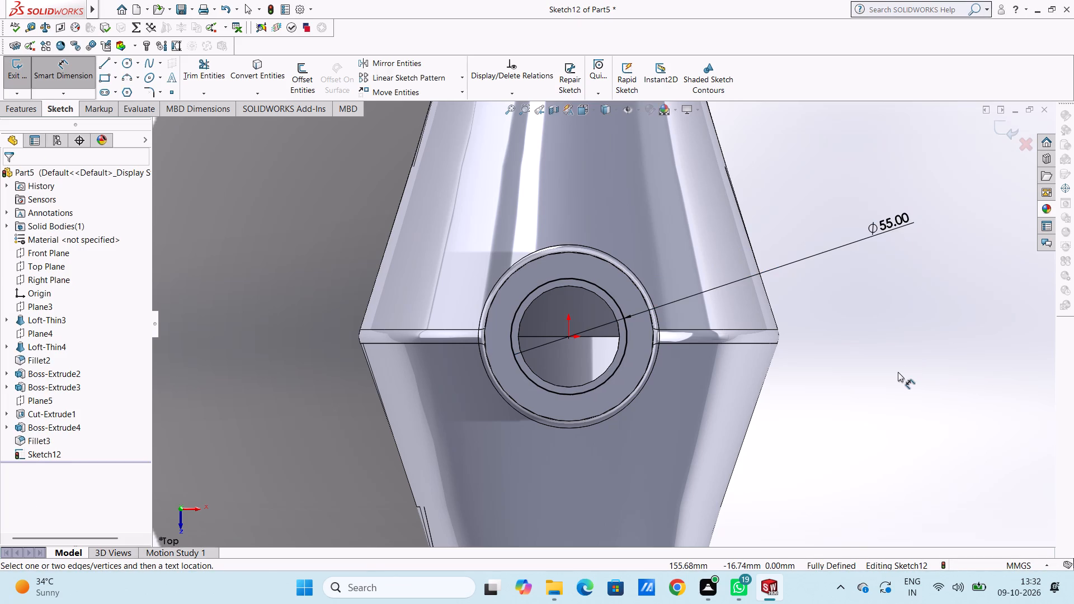
middle_drag(863, 432, 850, 374)
middle_drag(848, 374, 837, 377)
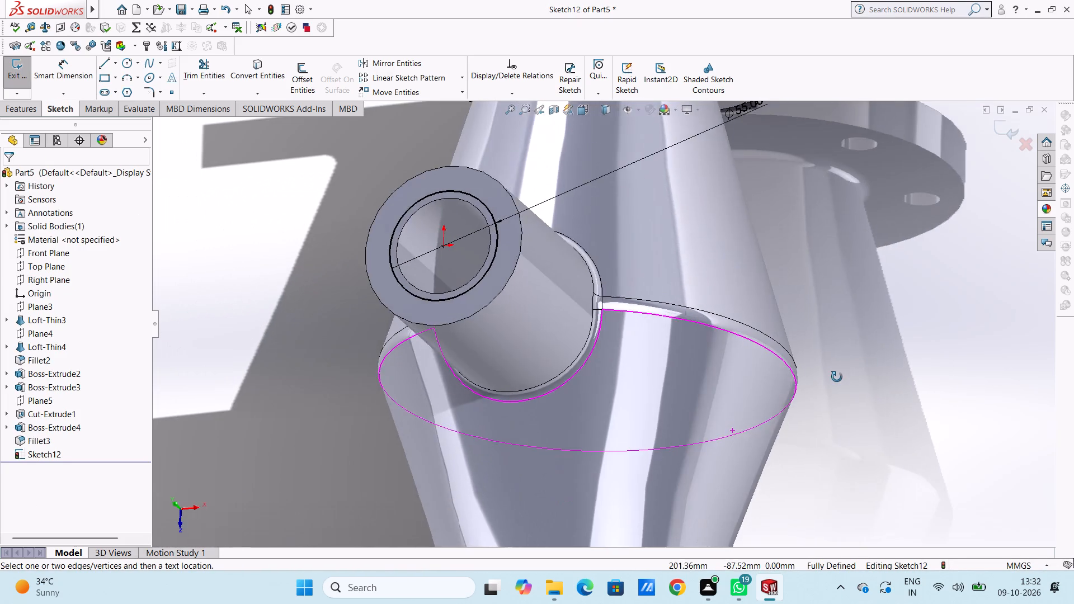
Extrude-cut the 55 mm circle to a blind depth of 8 mm into the side tube's end face.
middle_drag(837, 377, 805, 403)
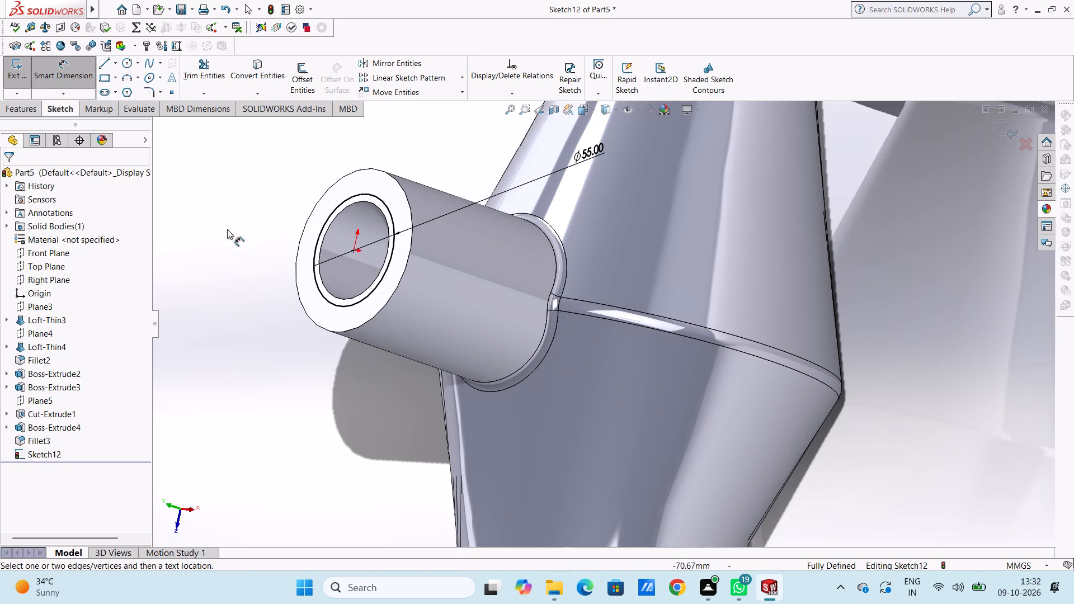
click(61, 81)
click(31, 106)
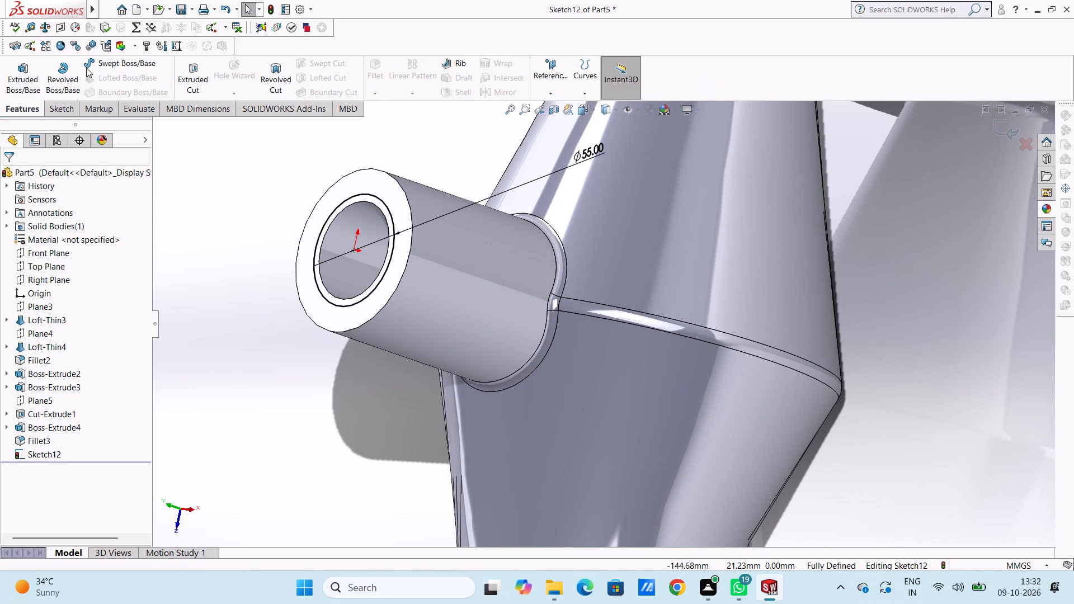
click(190, 70)
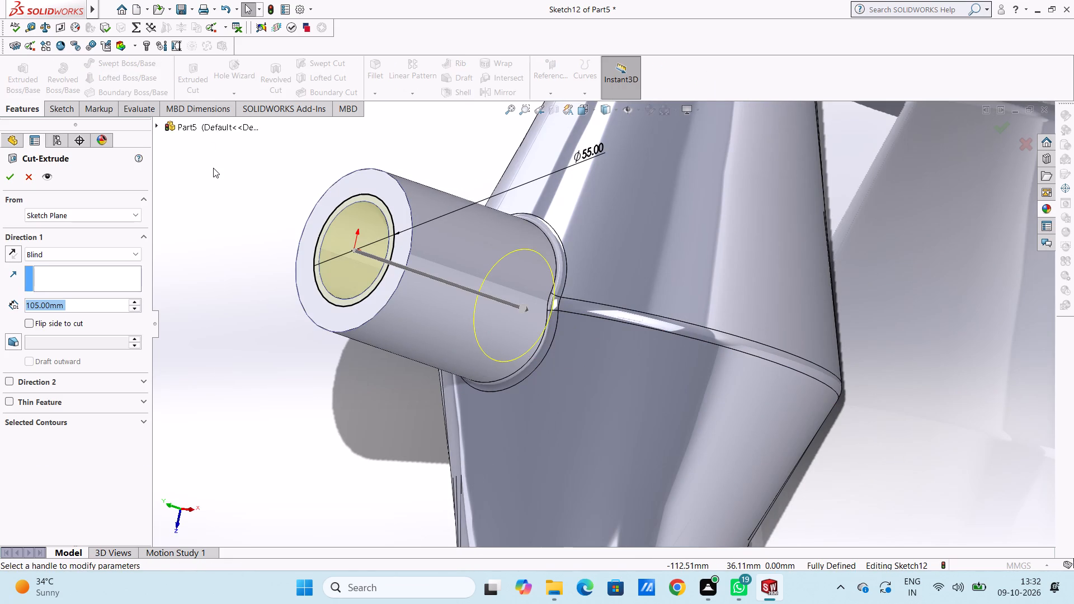
key(8)
key(Return)
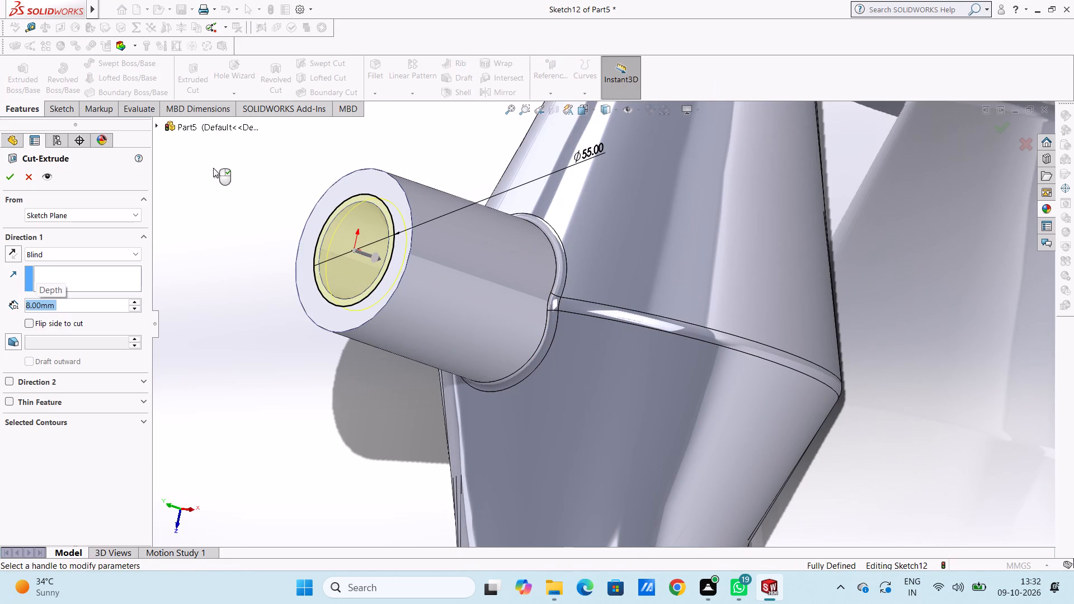
click(12, 175)
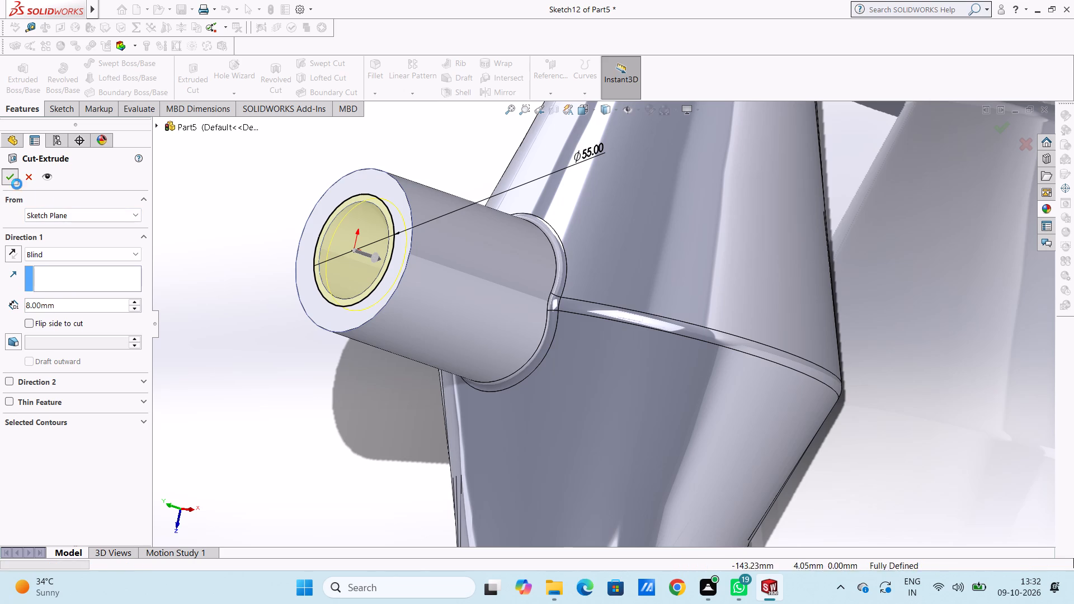
click(225, 215)
Start a sketch on the side tube's end face and draw an origin-centred rectangle 160 mm wide and 120 mm high.
middle_drag(239, 308, 292, 317)
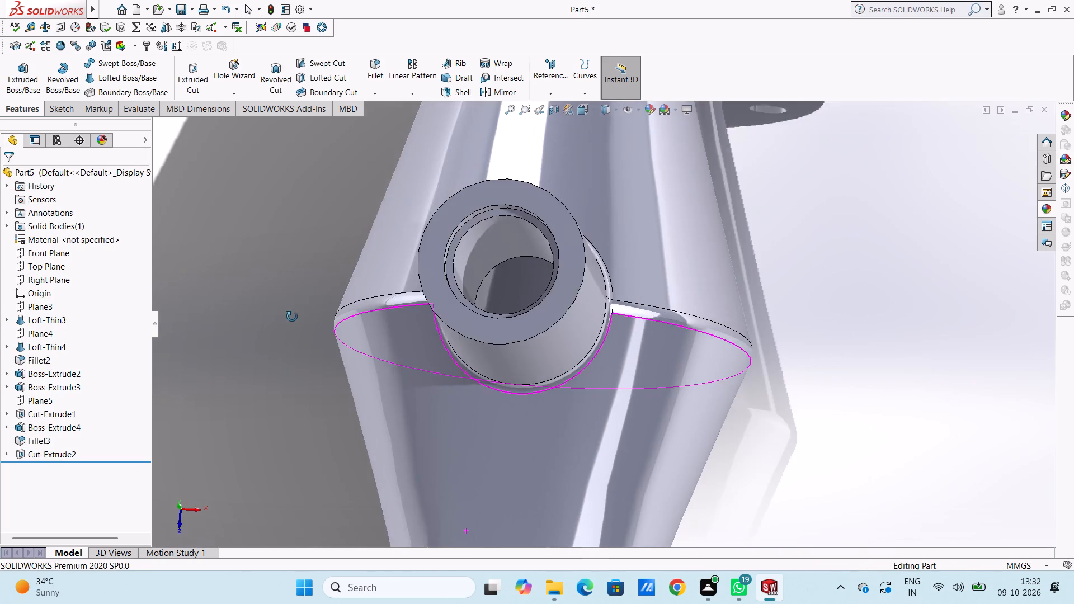
middle_drag(292, 317, 299, 319)
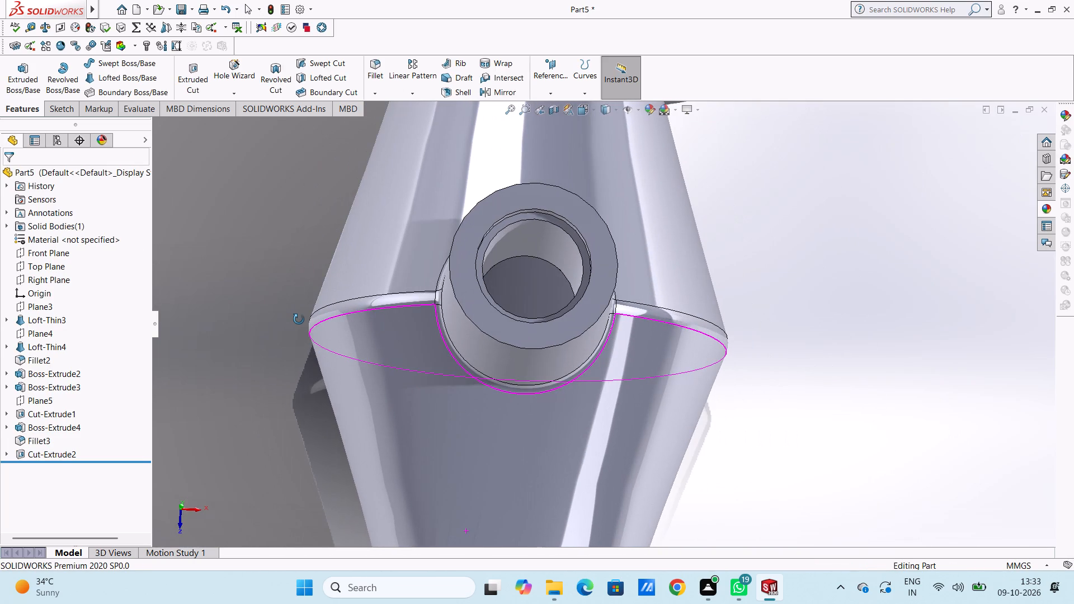
middle_drag(299, 319, 299, 320)
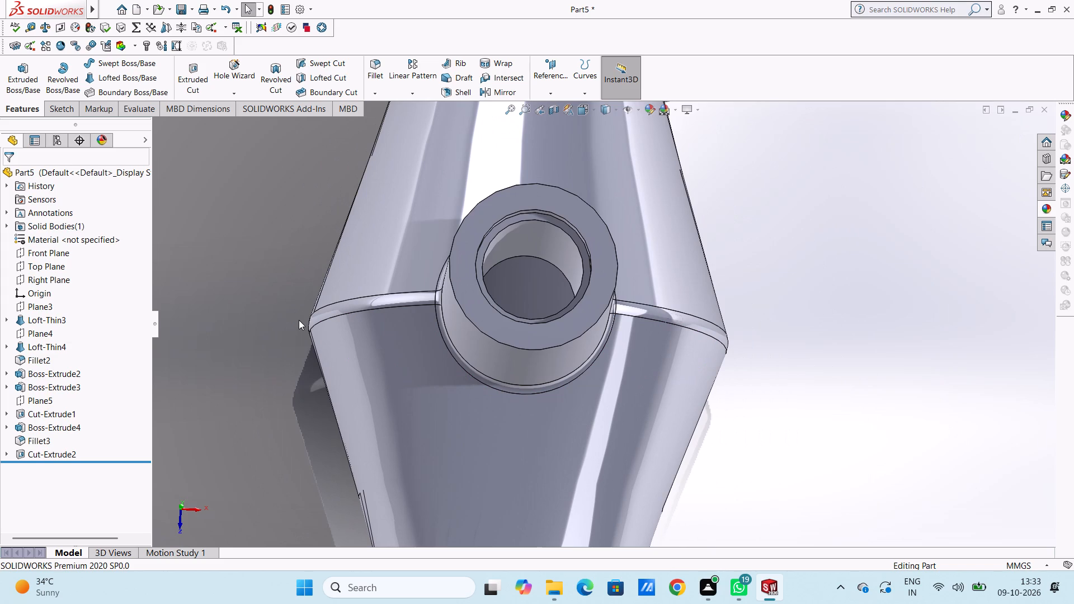
key(ctrl+5)
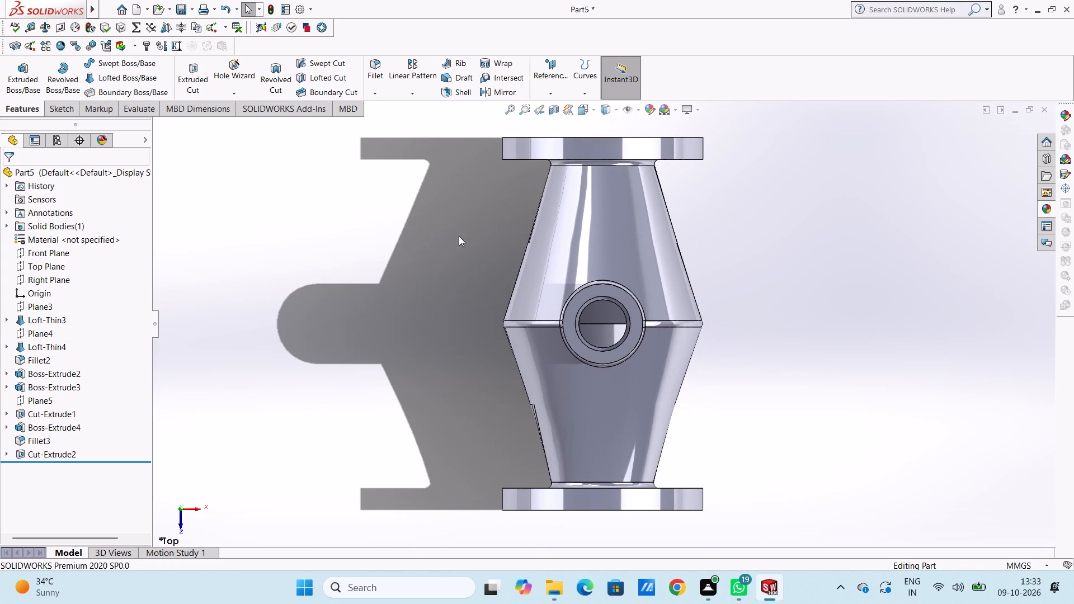
scroll(666, 373, up, 1)
scroll(660, 380, down, 2)
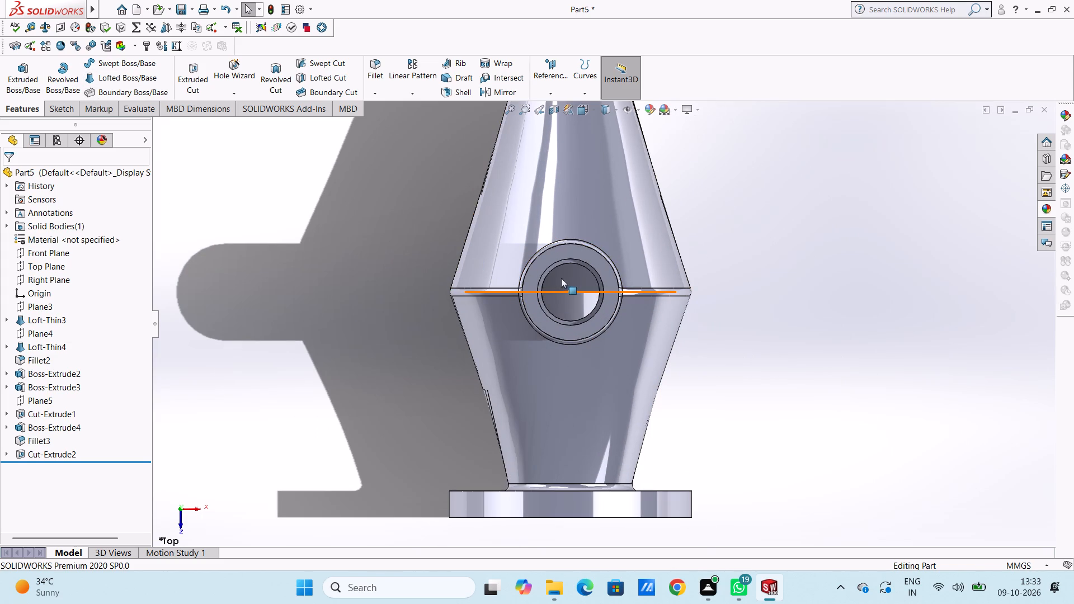
click(545, 263)
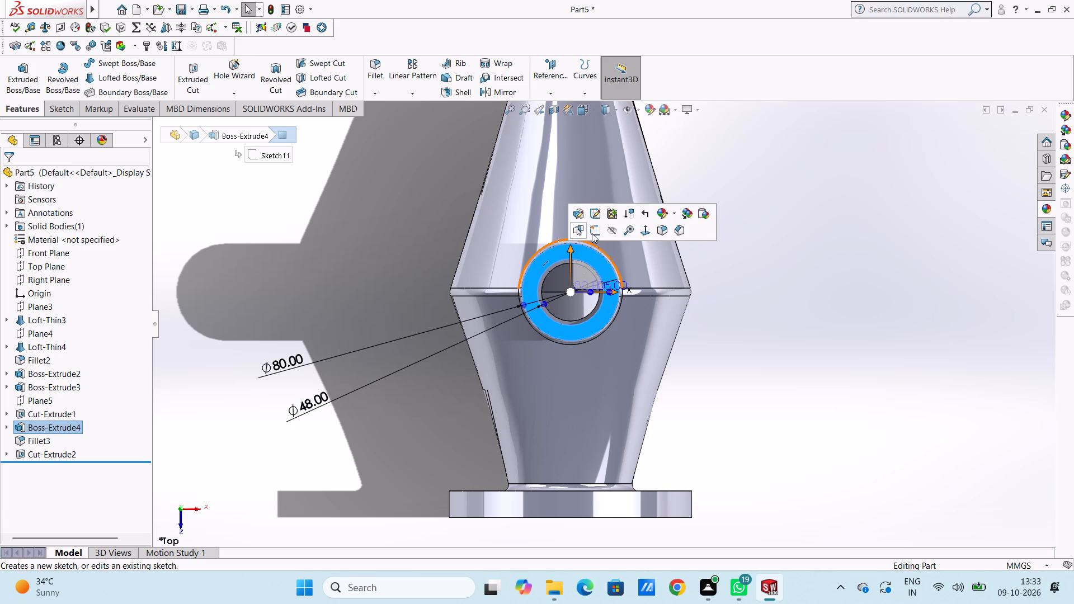
click(592, 233)
click(331, 256)
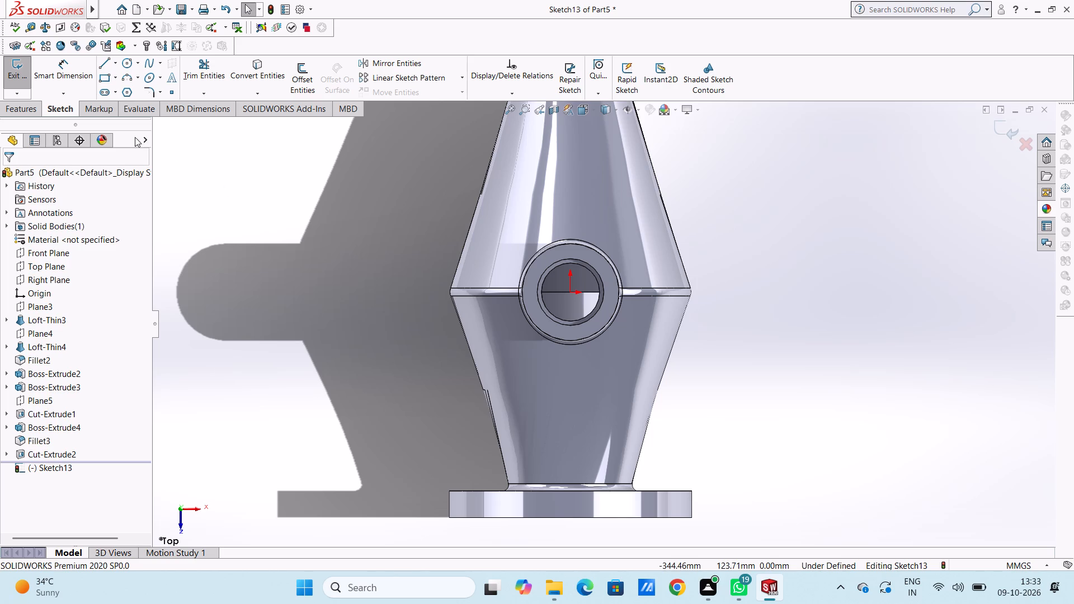
click(114, 79)
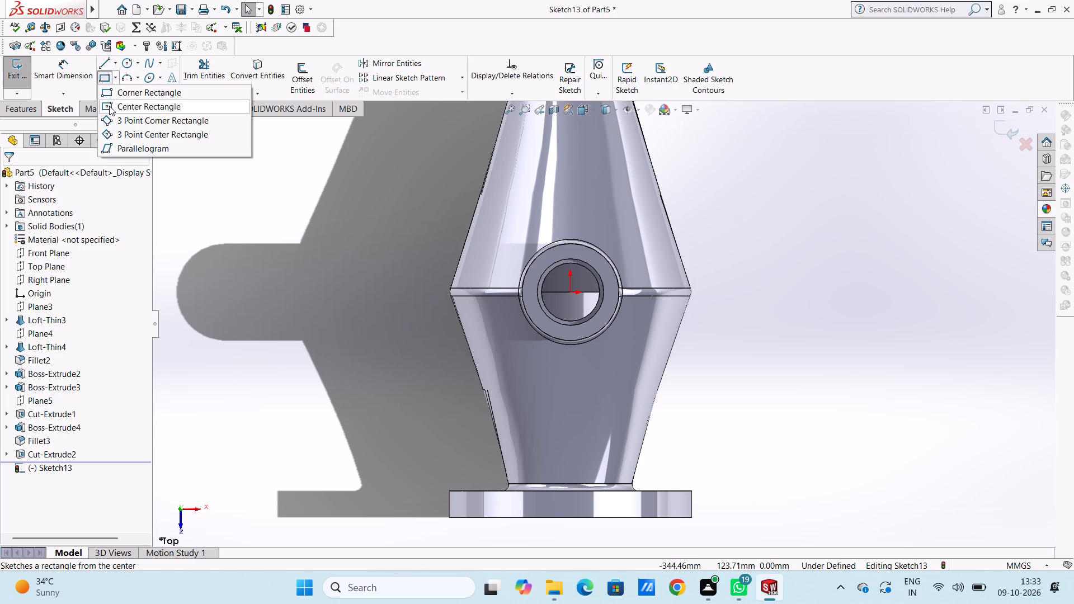
click(109, 106)
click(572, 293)
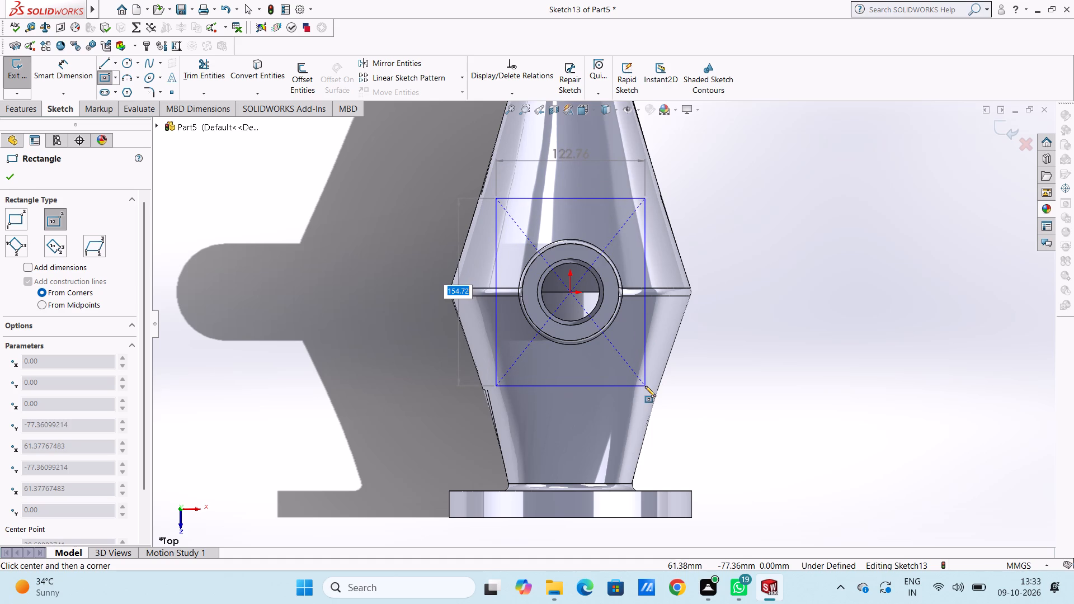
text(120)
key(Return)
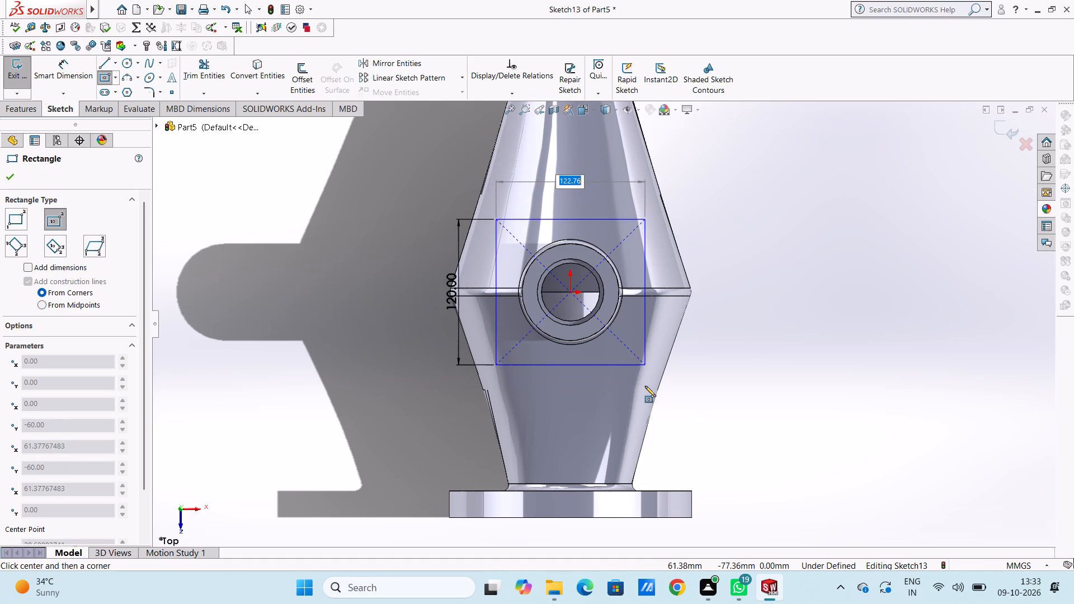
text(160)
key(Return)
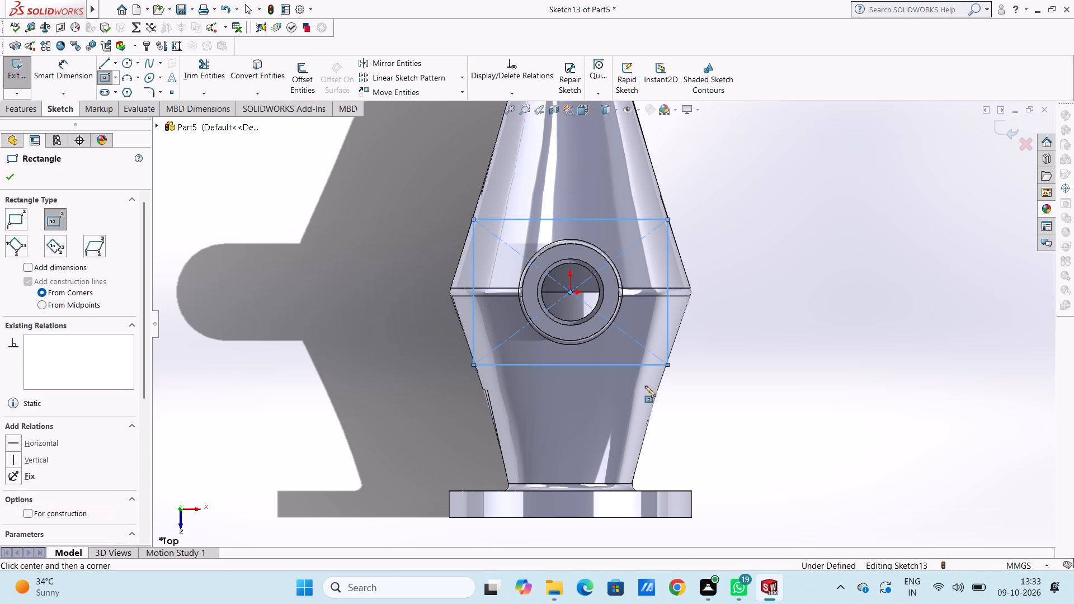
click(8, 180)
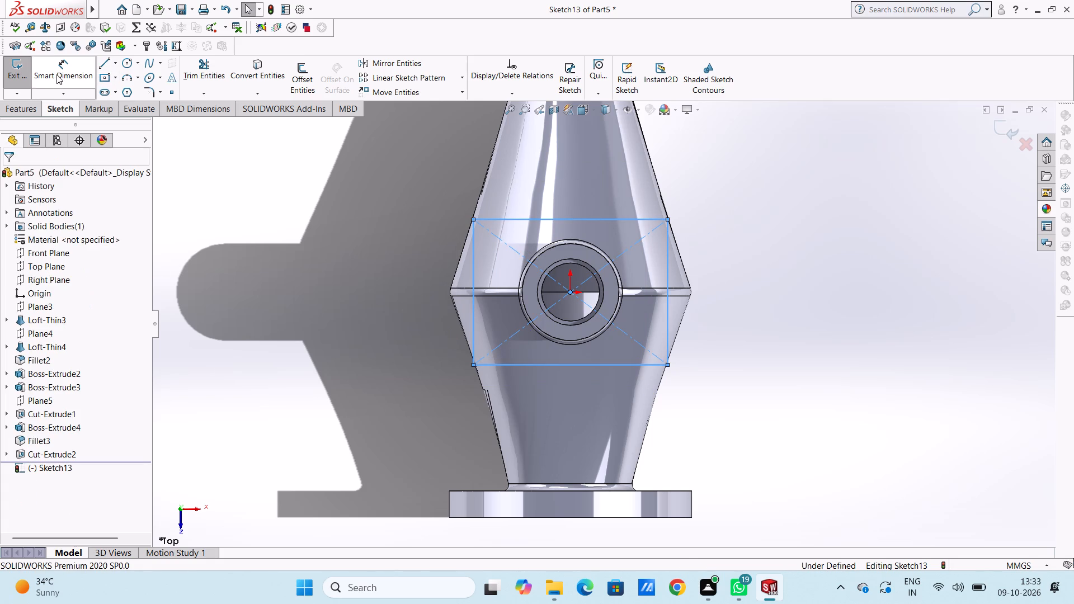
Dimension the rectangle's vertical side to 200 mm.
click(57, 74)
click(475, 256)
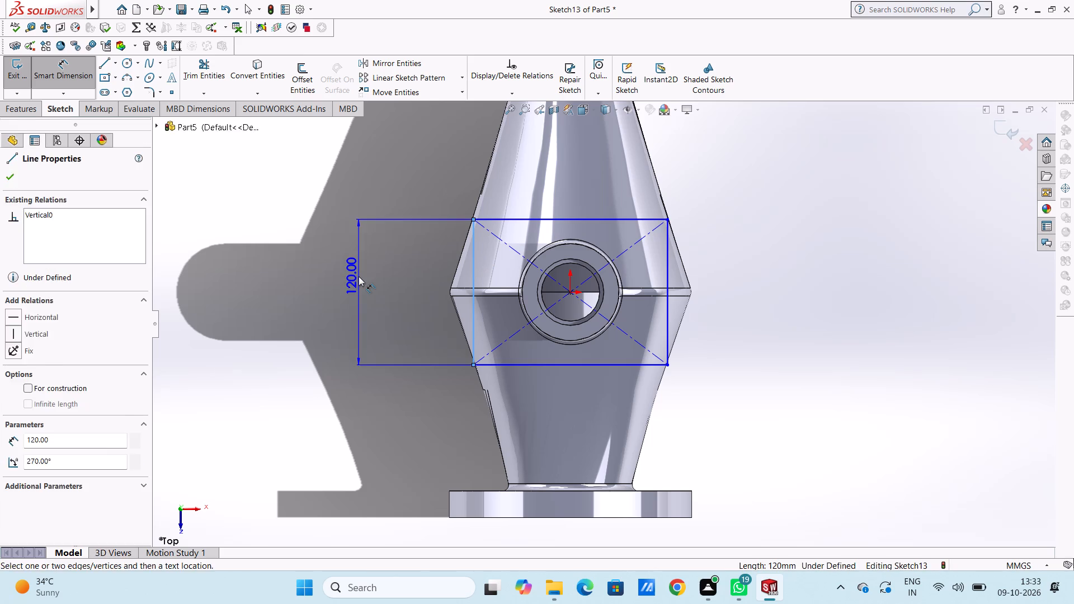
click(359, 276)
text(200)
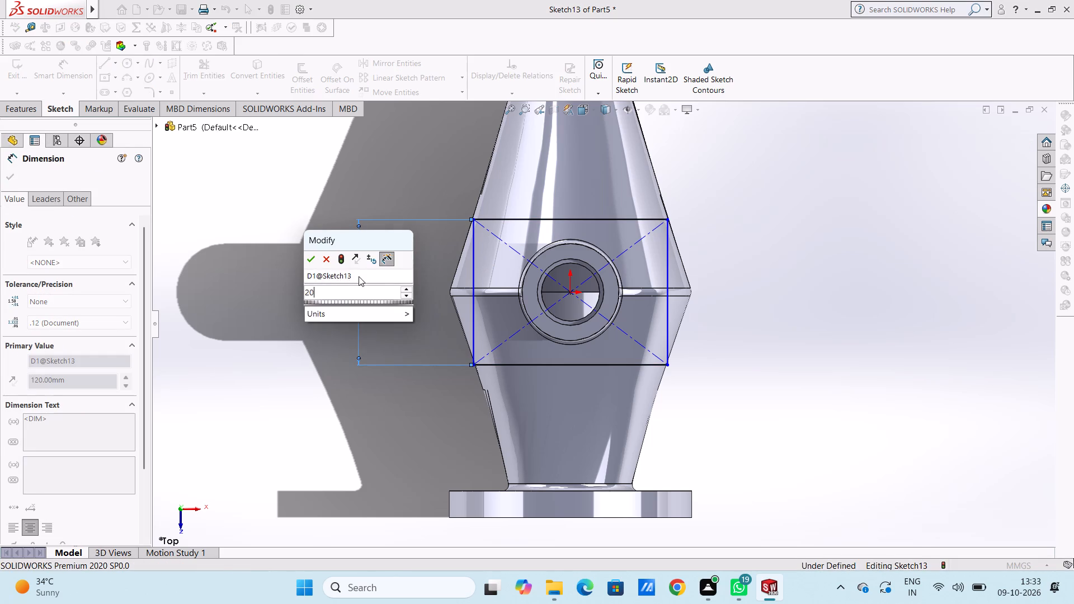
key(Return)
click(289, 249)
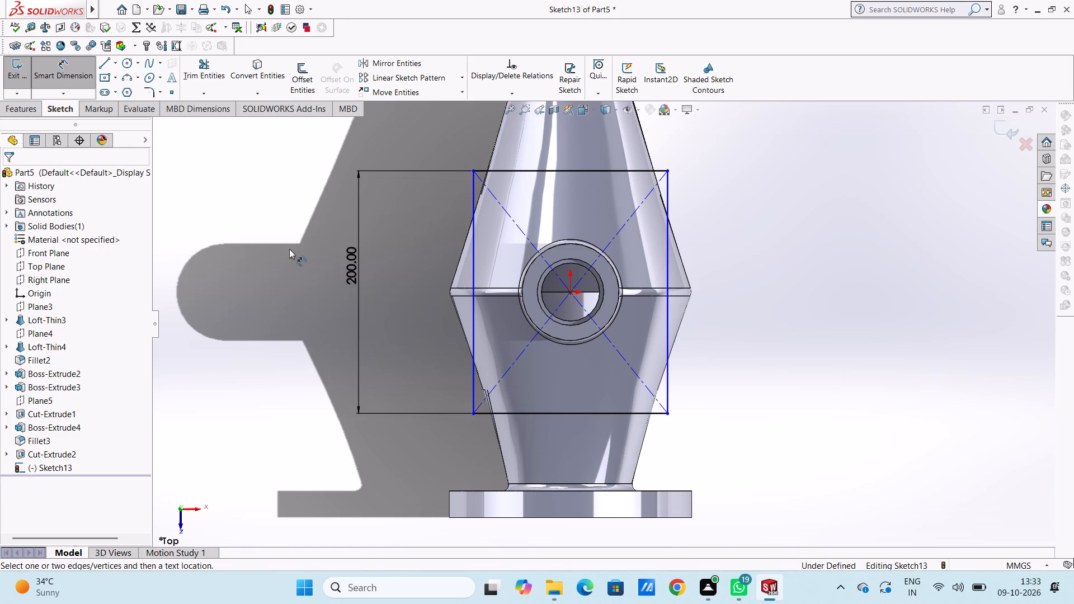
Add a width dimension to the rectangle's upper horizontal edge, placing it above the part.
scroll(316, 358, up, 3)
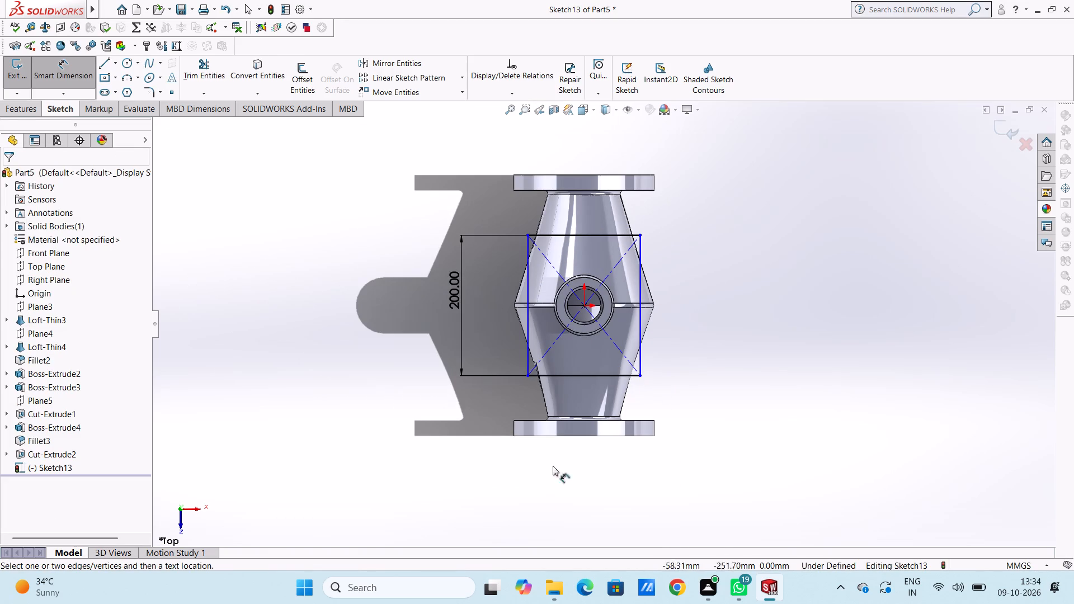
click(609, 233)
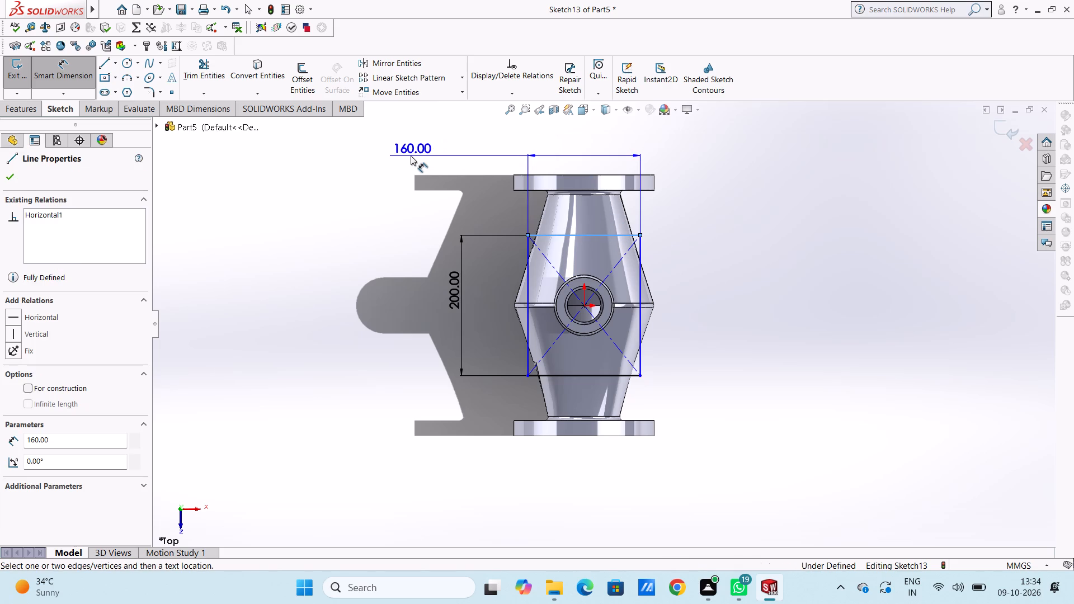
click(411, 155)
click(360, 141)
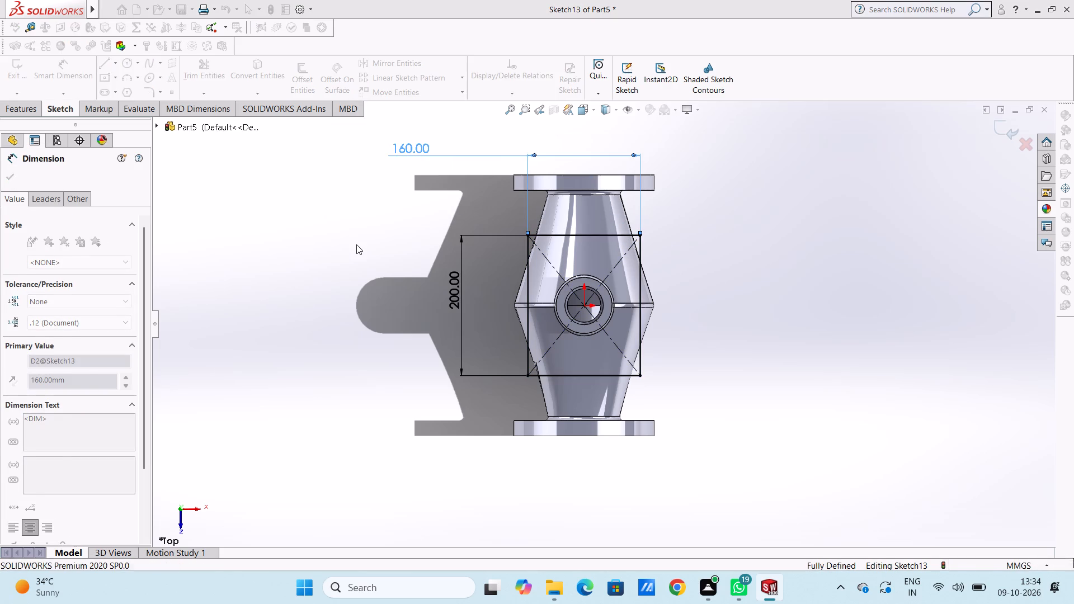
click(356, 244)
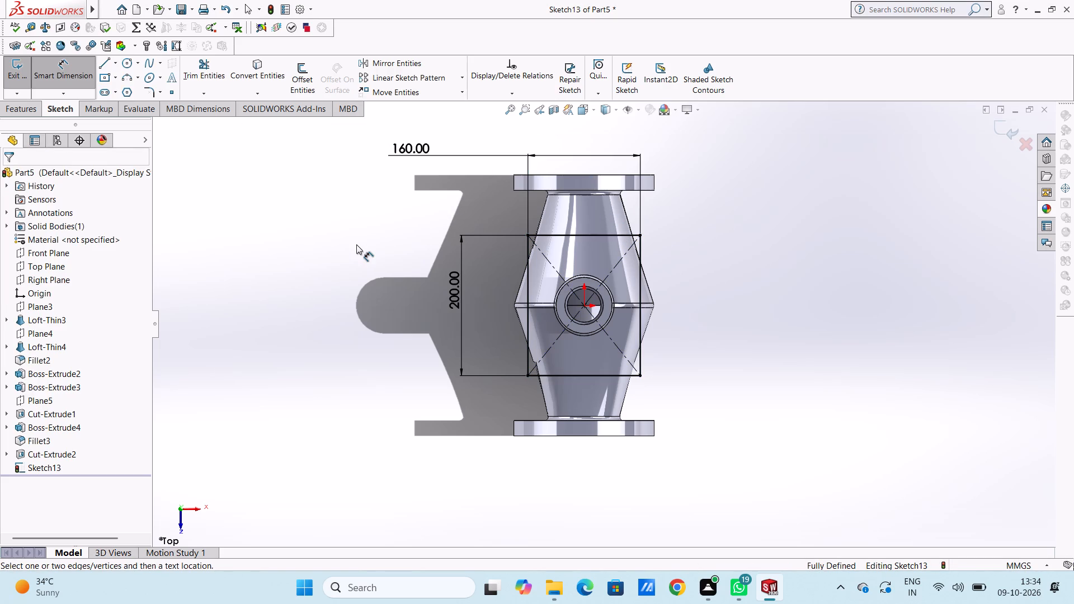
Draw an origin-centred circle about 27.5 mm in radius, matching the recess edge in the tube's end face.
click(123, 63)
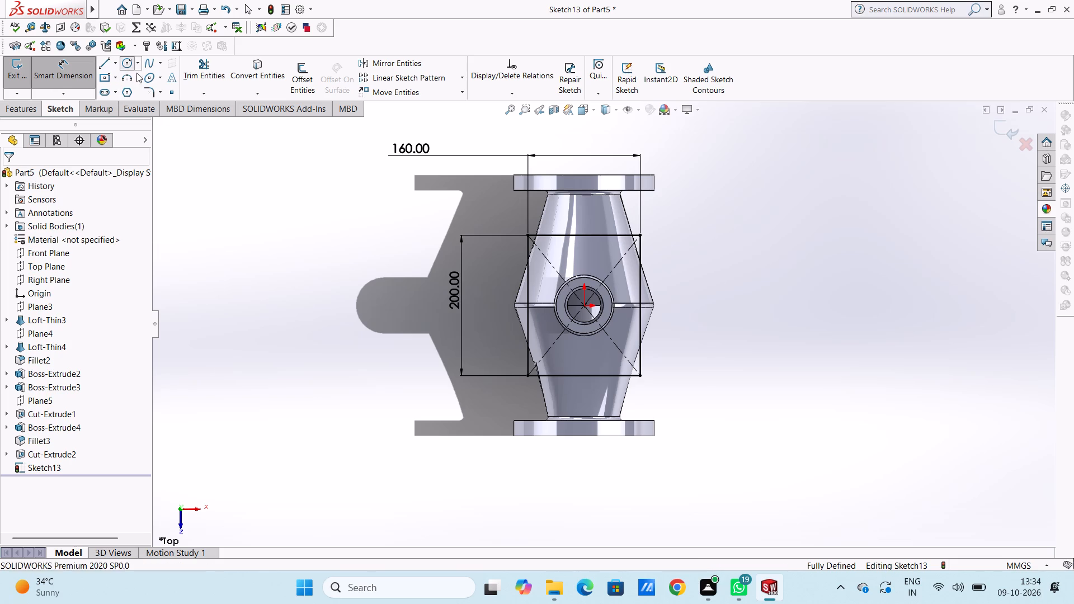
scroll(576, 318, down, 4)
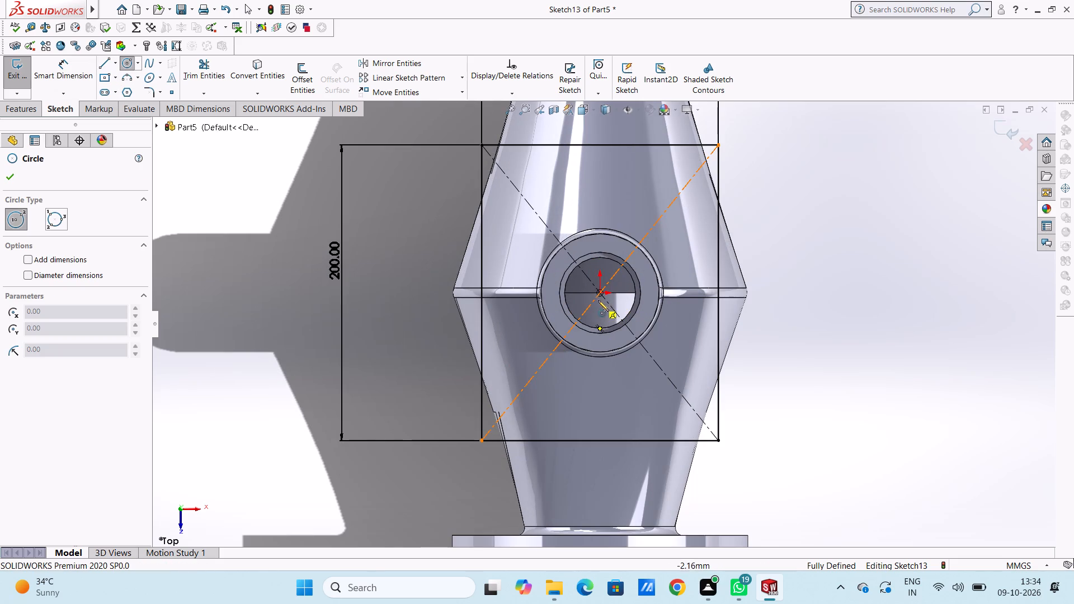
click(600, 292)
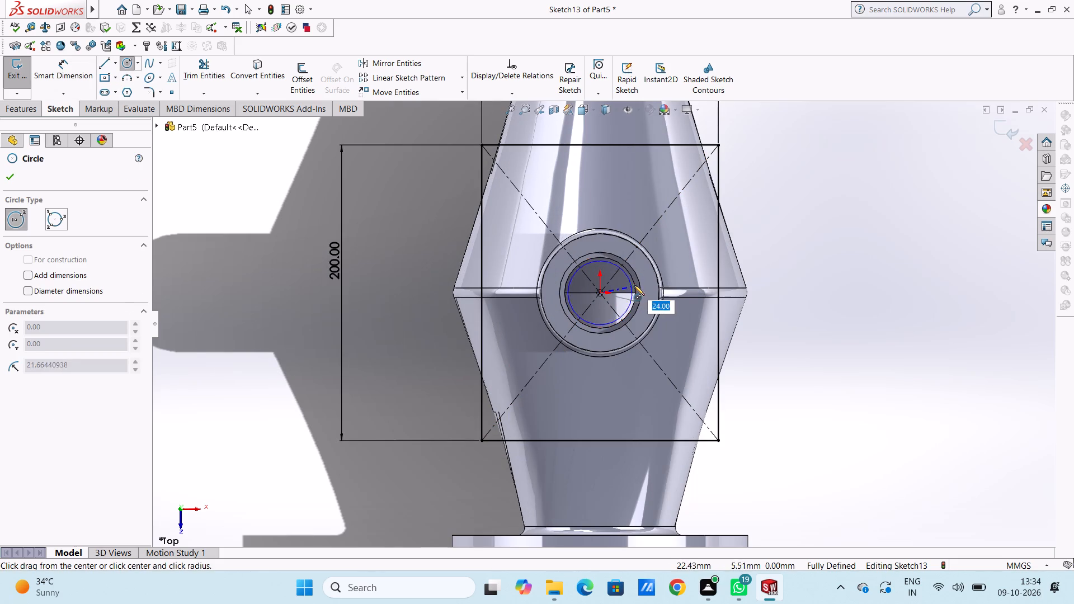
click(637, 279)
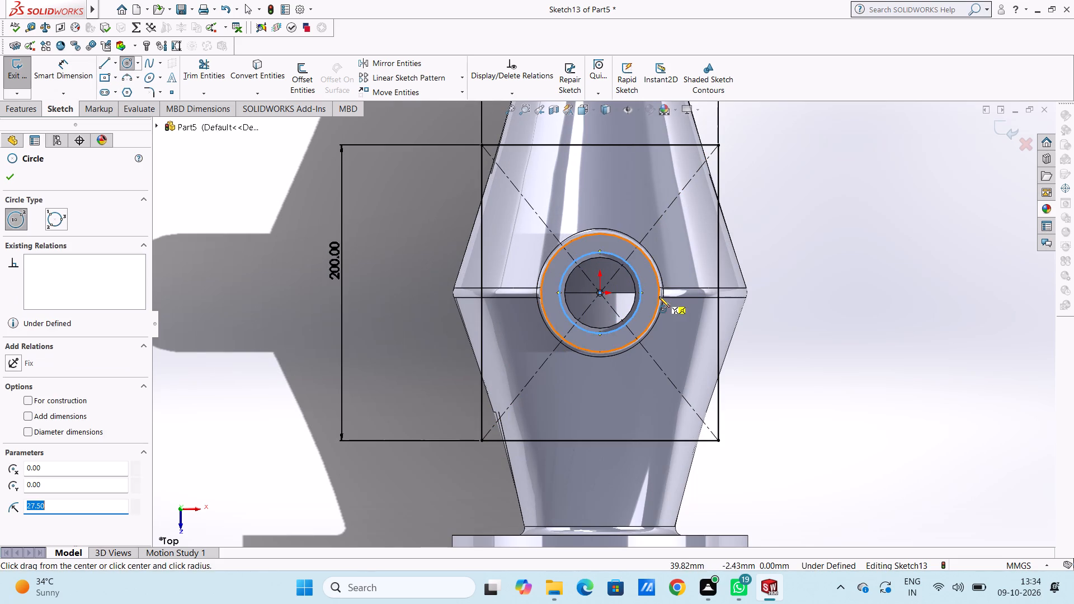
click(15, 174)
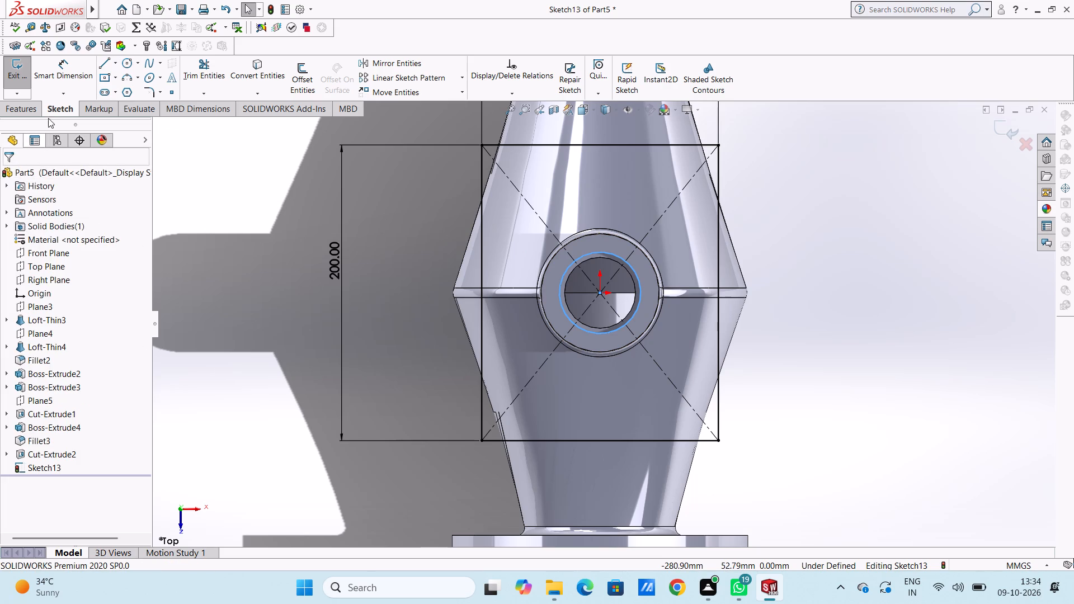
Dimension the diameter of the new circle at the rectangle's centre.
click(65, 70)
scroll(483, 257, up, 3)
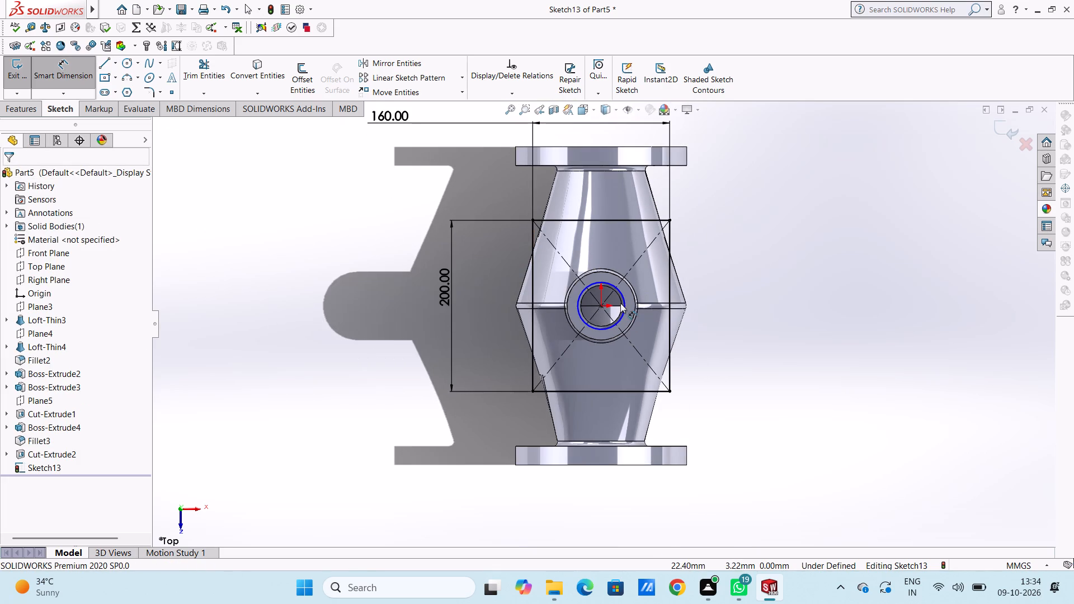
click(623, 304)
click(887, 187)
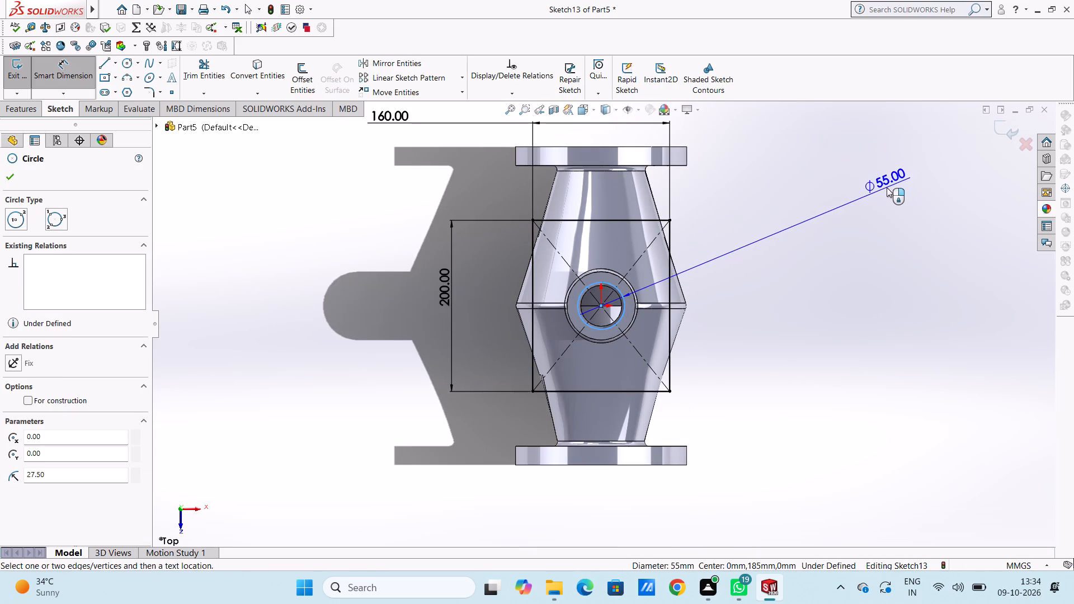
click(842, 172)
click(778, 194)
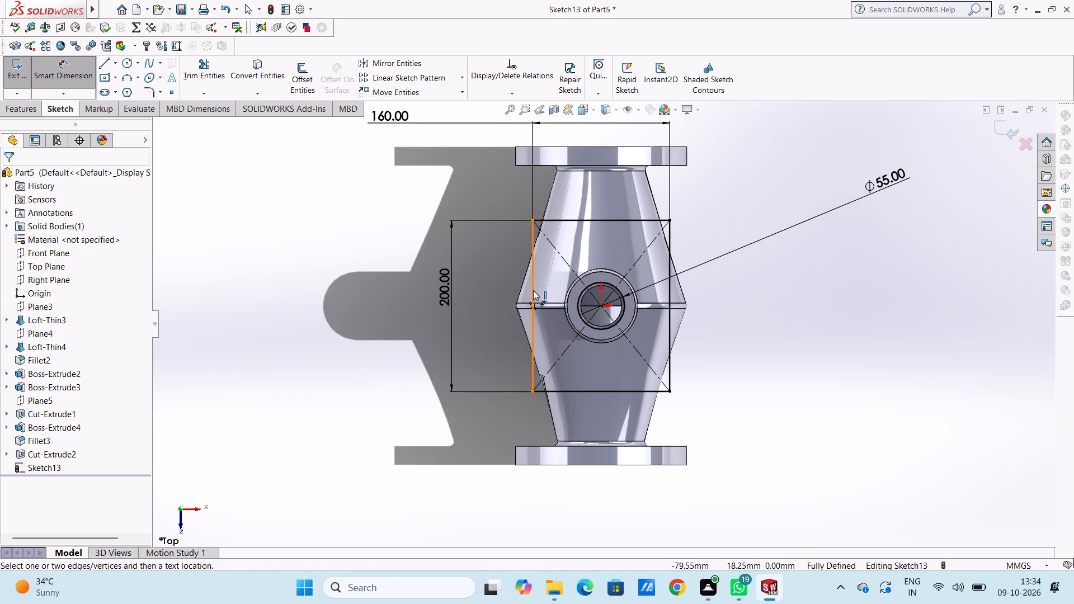
Set the rectangle's width dimension to 200 mm.
scroll(533, 290, up, 3)
click(408, 304)
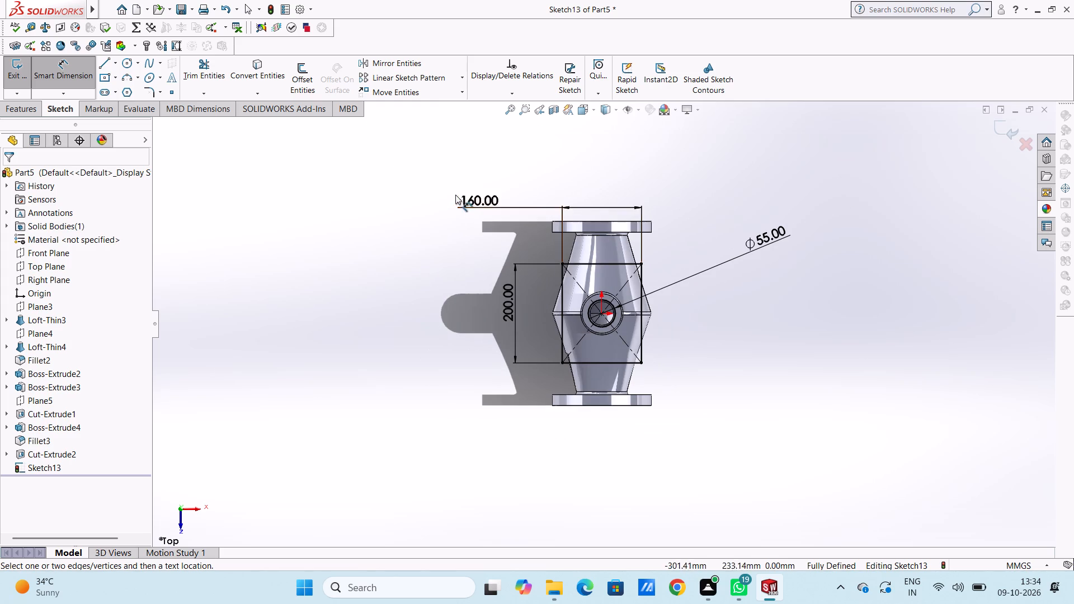
double_click(463, 197)
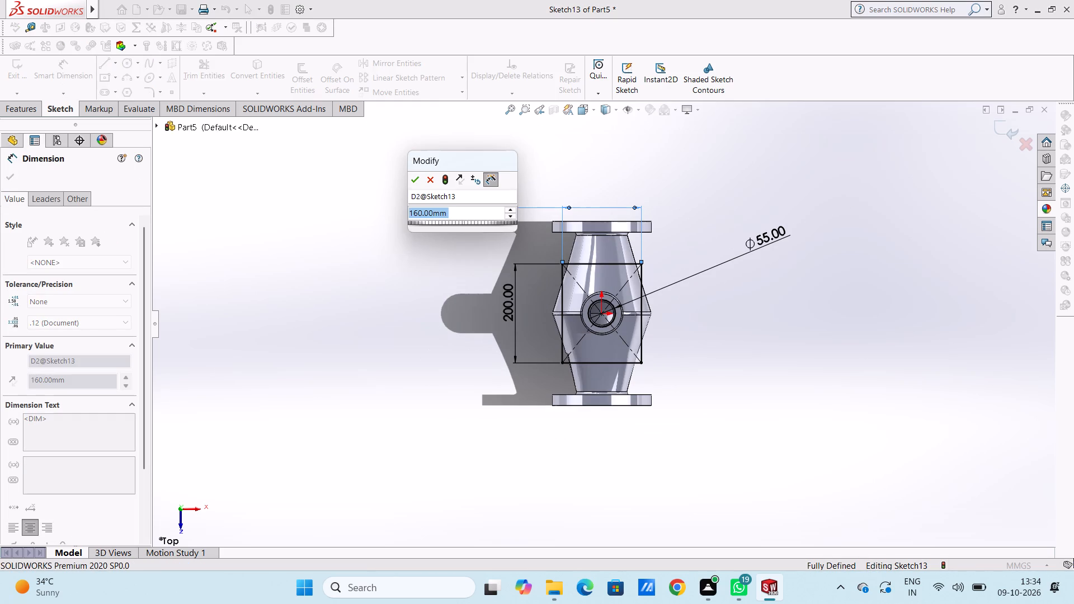
text(200)
key(Return)
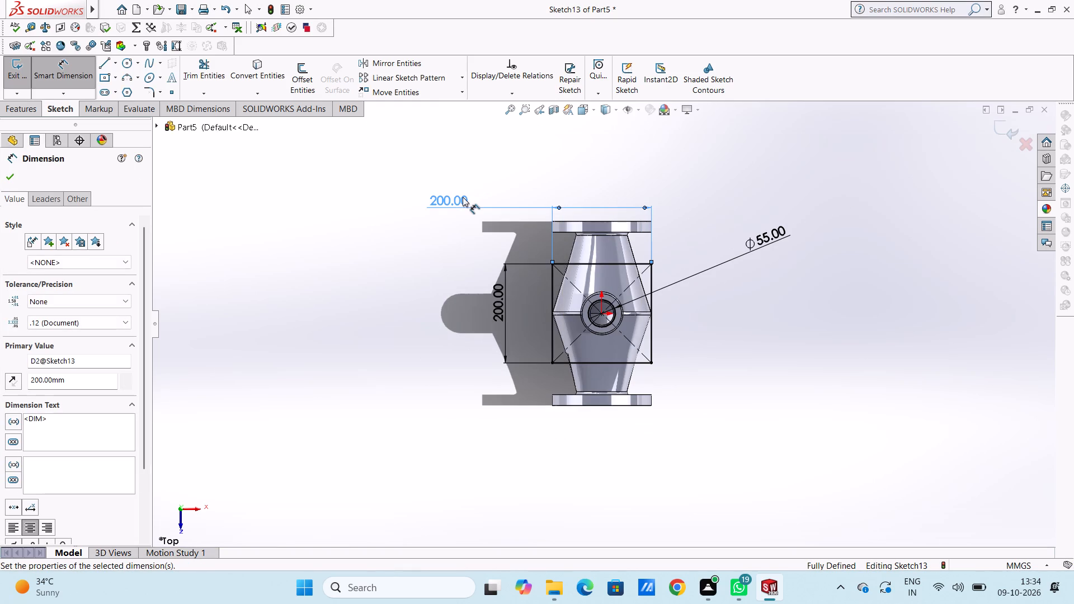
Draw a 160 mm by 160 mm centre rectangle from the origin, inside the 200 mm square.
click(402, 317)
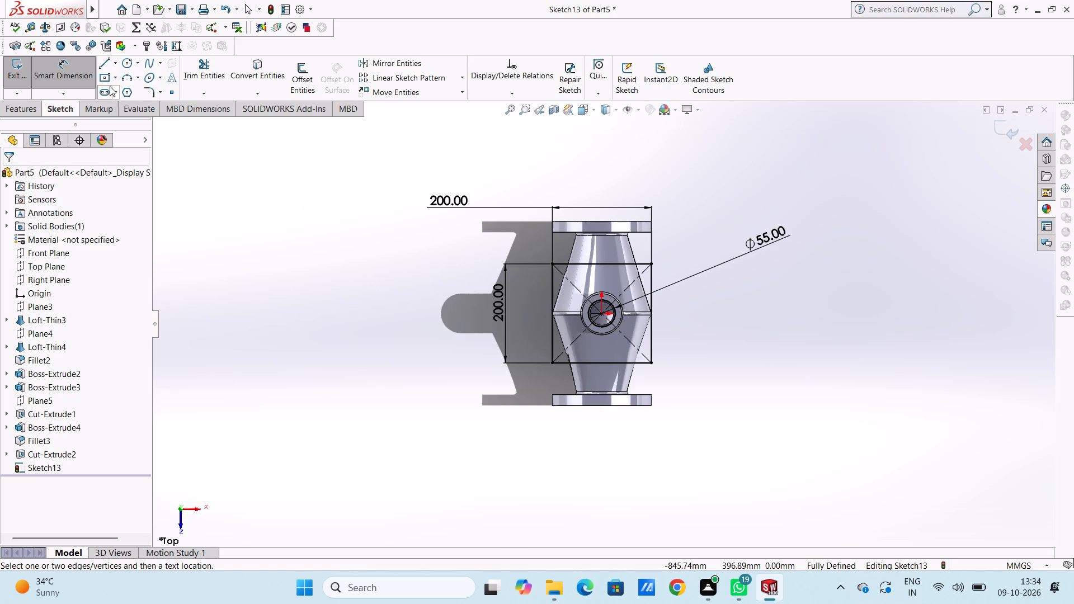
click(106, 79)
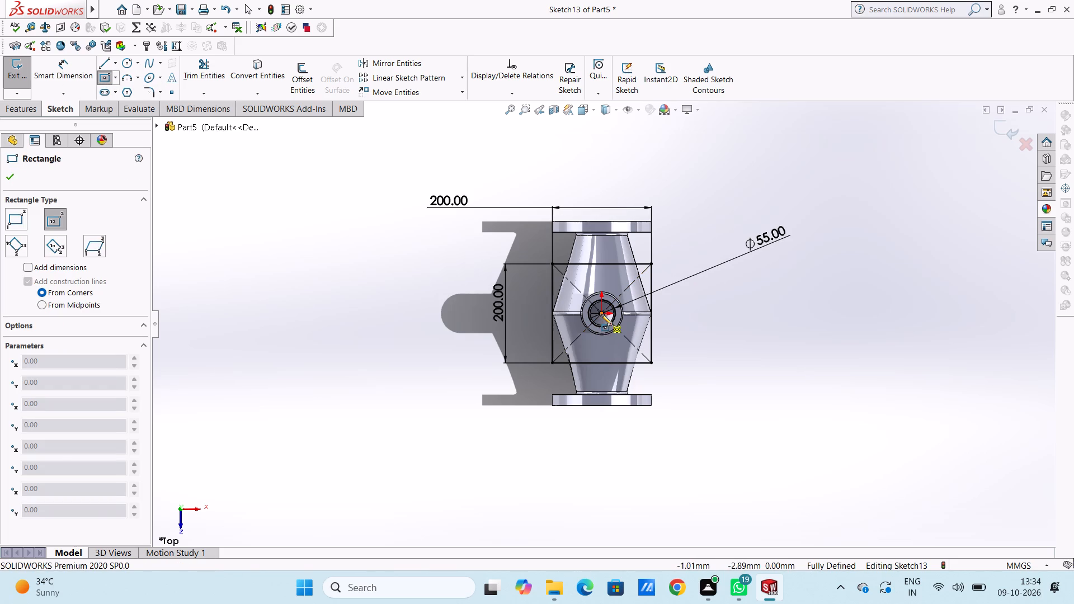
click(601, 314)
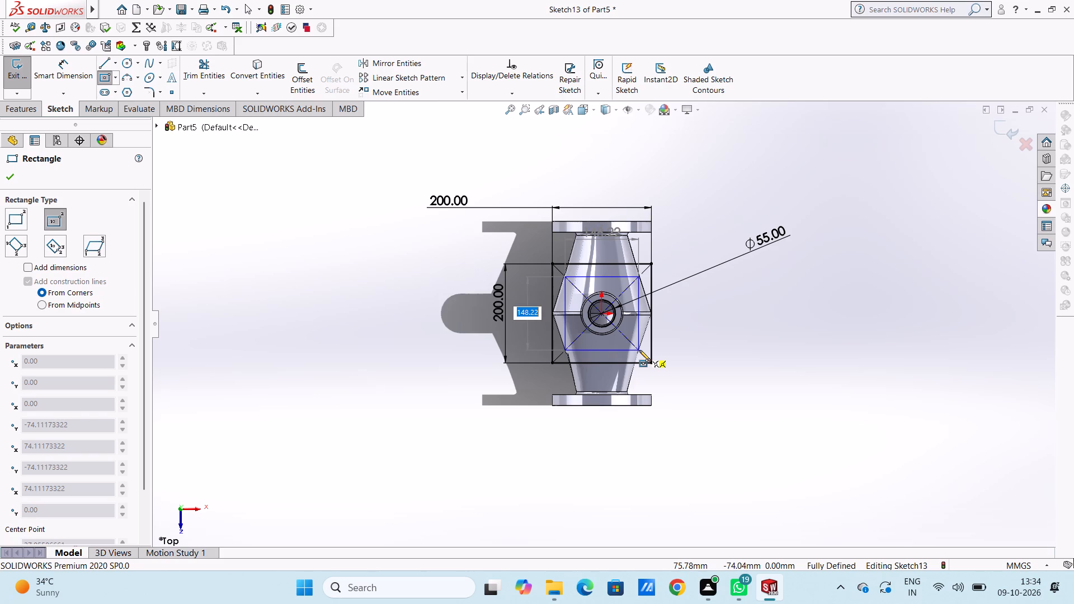
text(160)
key(Return)
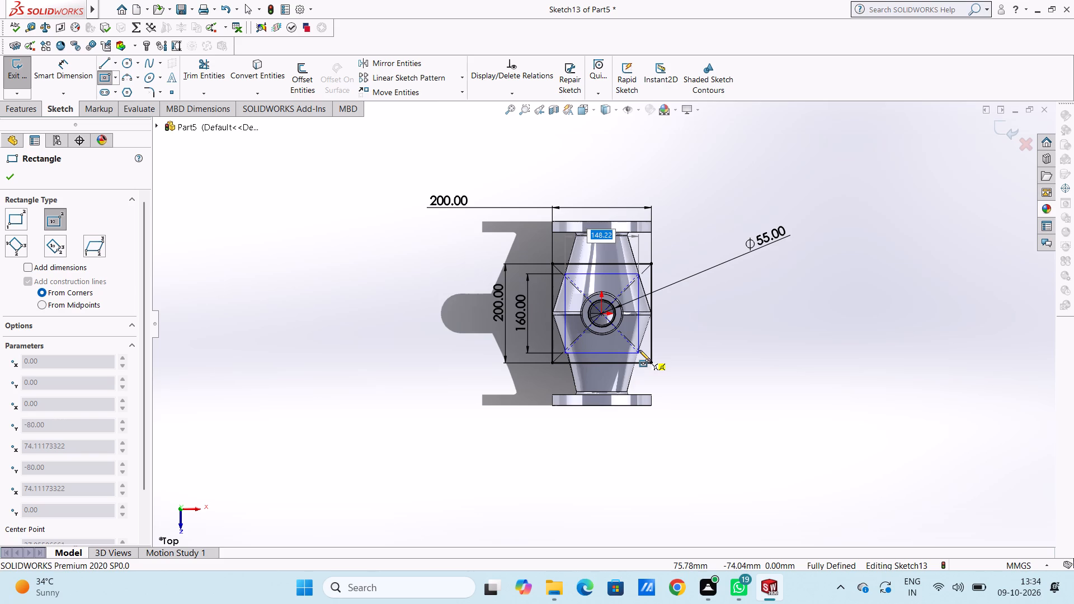
text(160)
key(Return)
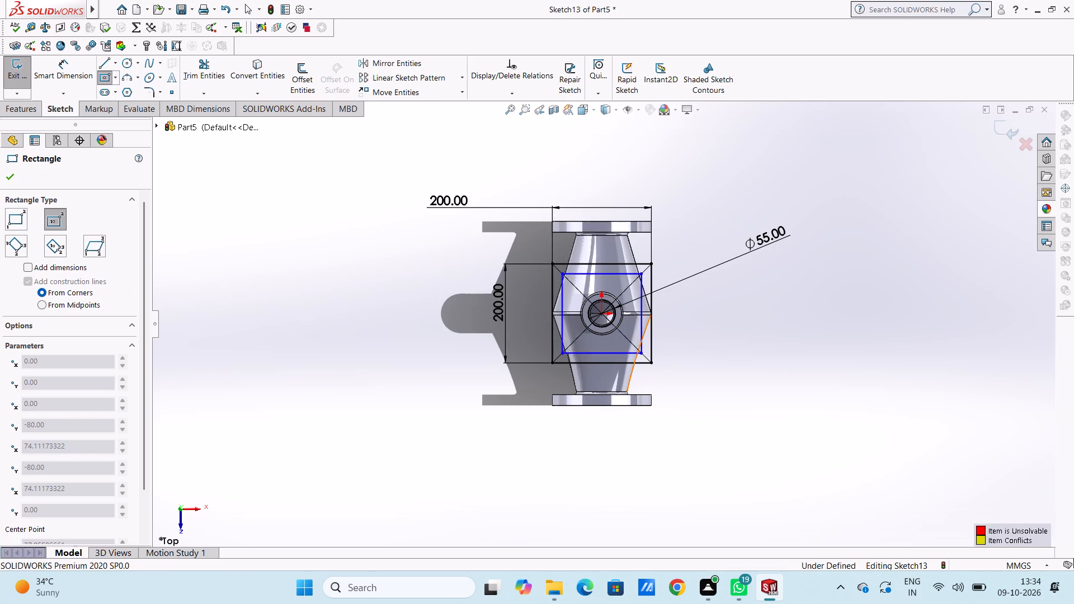
click(9, 176)
Dimension the inner square's left vertical edge, placing the dimension beside the part and keeping its value.
click(65, 75)
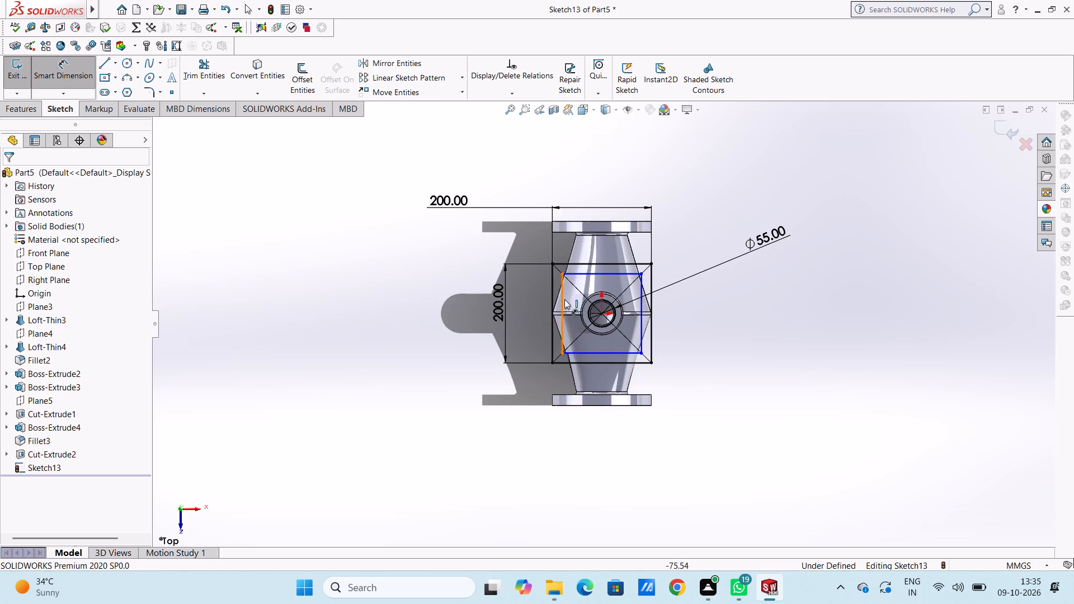
click(564, 299)
click(299, 292)
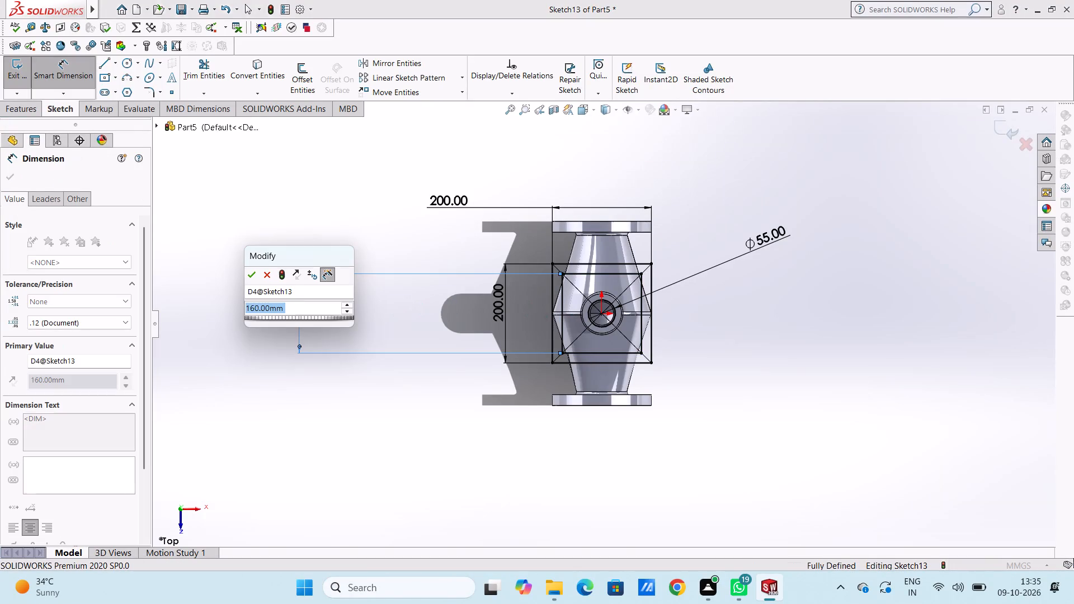
click(247, 276)
click(242, 267)
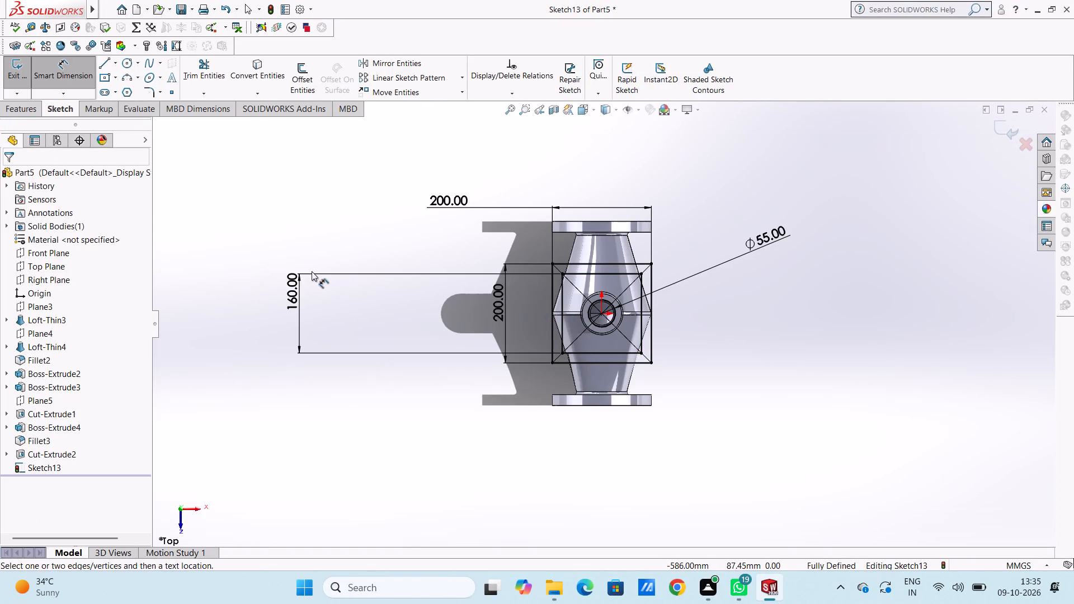
Draw four circles, about 10 to 15 mm in radius, one centred on each corner of the inner square.
click(127, 65)
scroll(597, 289, down, 5)
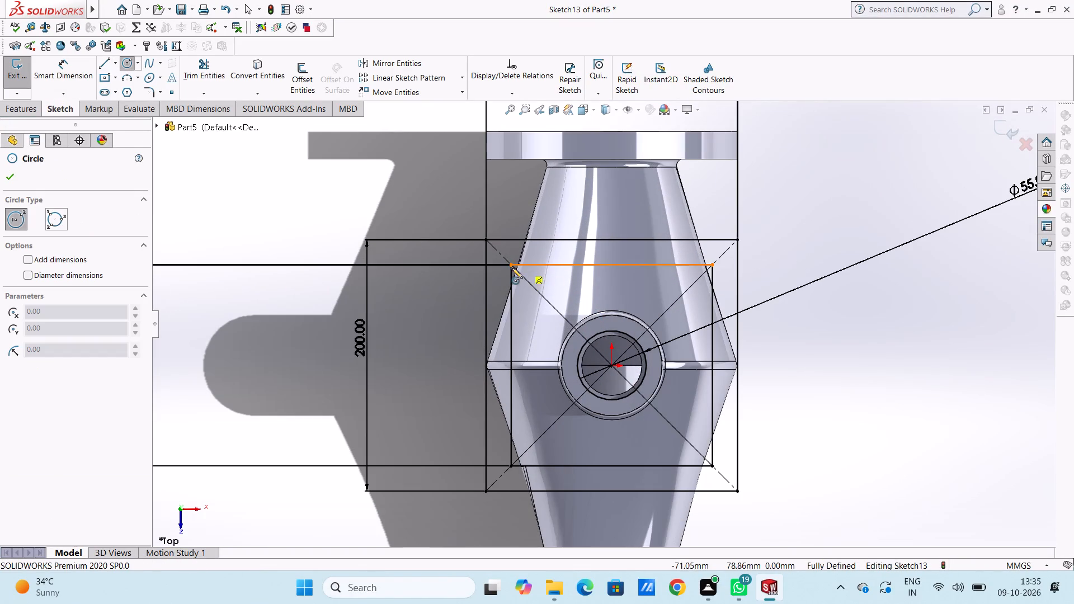
click(511, 263)
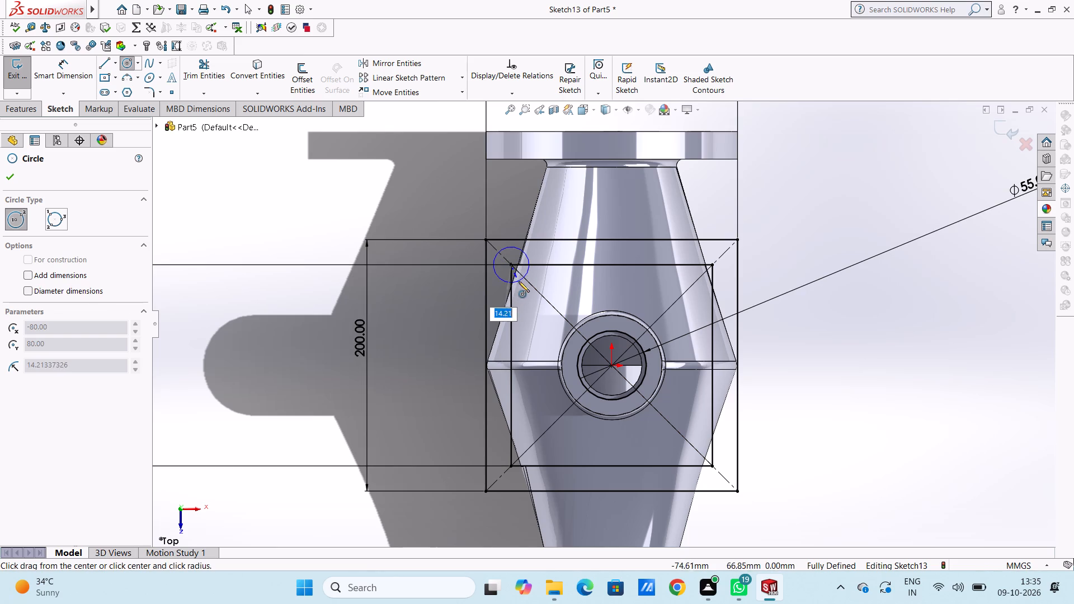
click(519, 281)
click(714, 267)
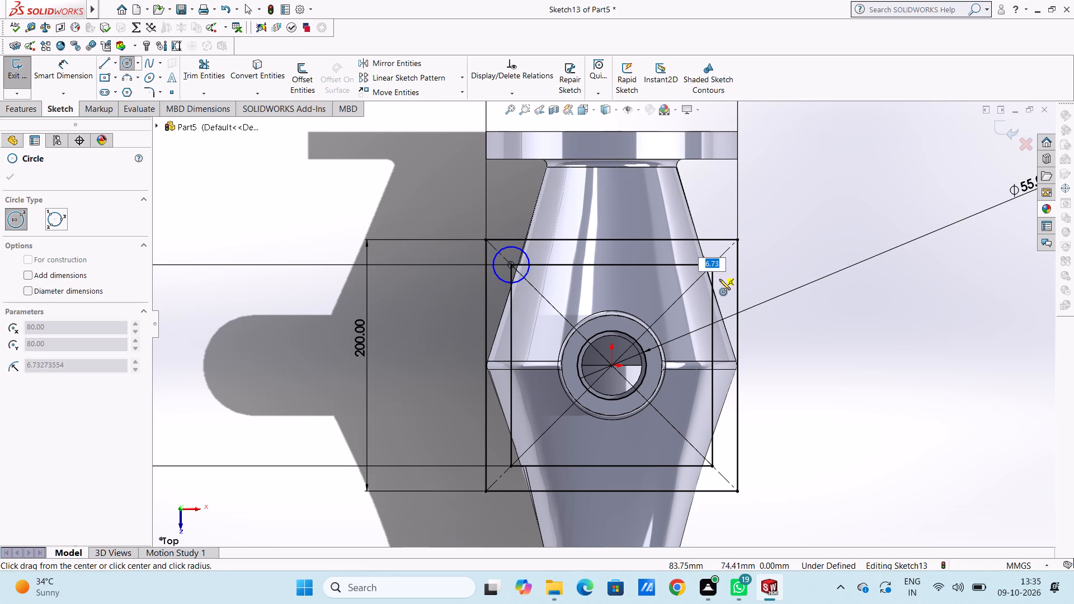
click(720, 282)
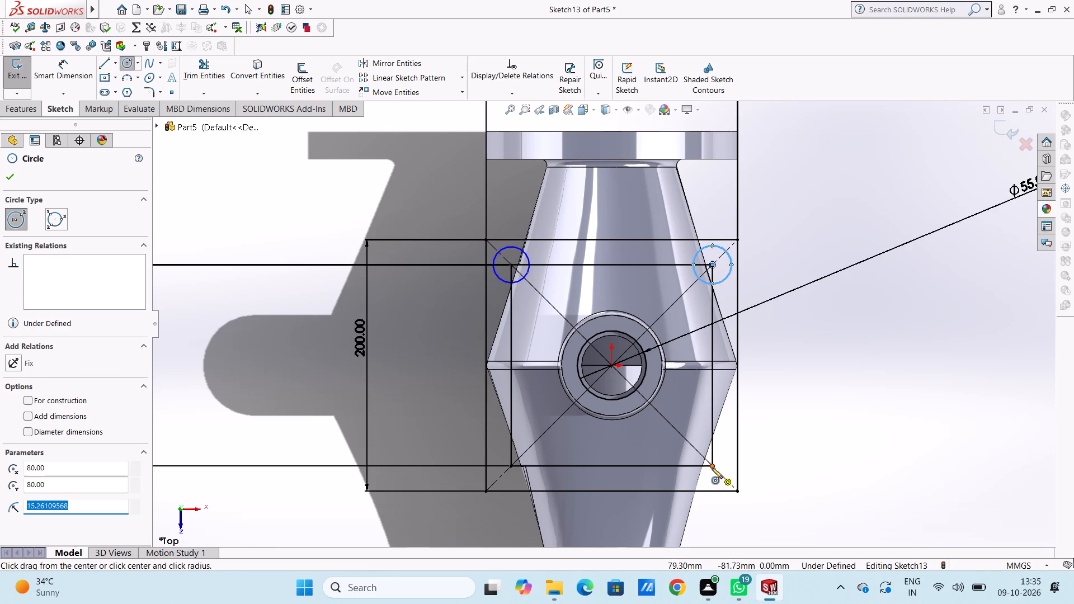
click(711, 467)
click(701, 475)
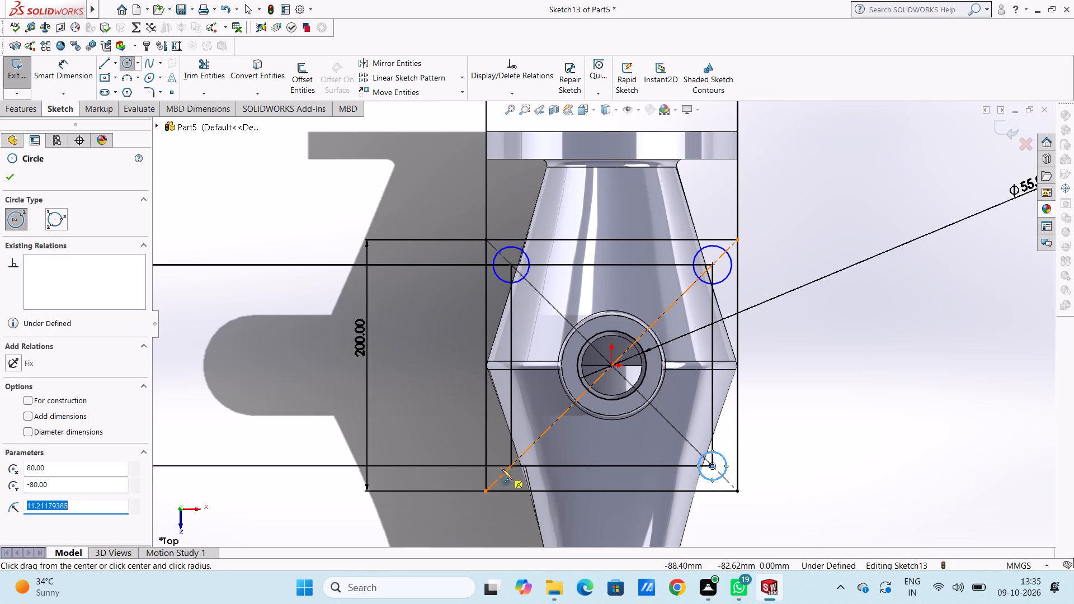
click(514, 466)
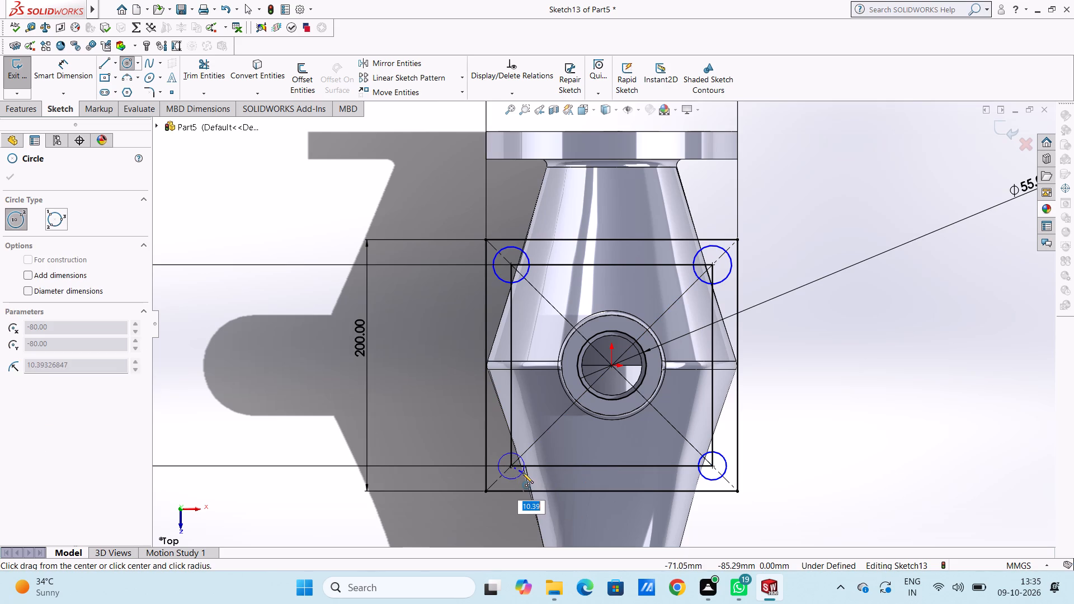
click(522, 473)
click(11, 176)
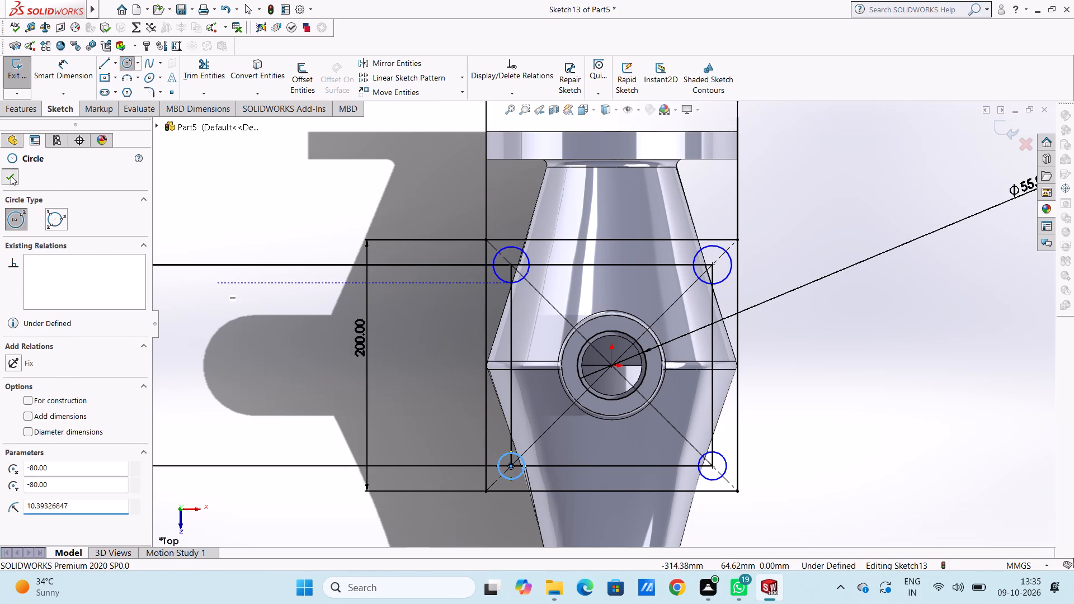
click(244, 223)
Dimension the circle at the inner square's upper-left corner to 18 mm diameter.
scroll(355, 254, up, 4)
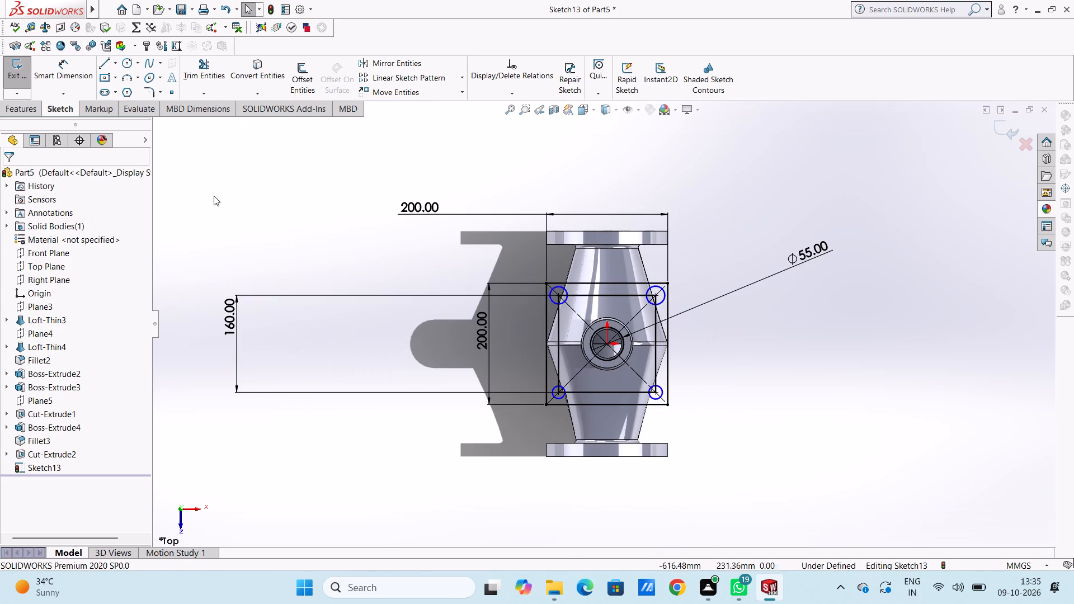
click(51, 73)
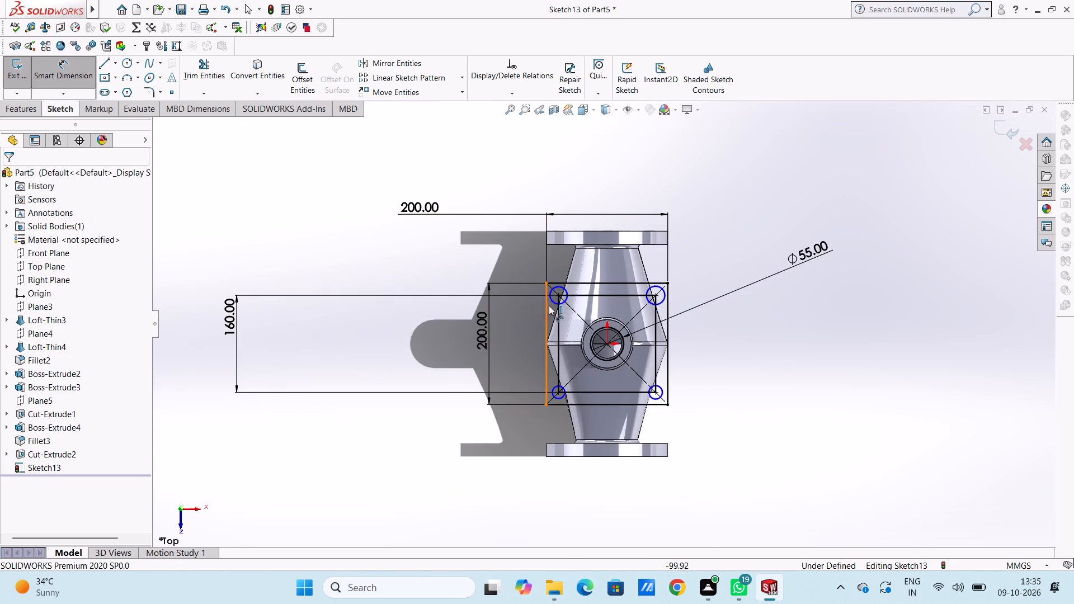
click(554, 304)
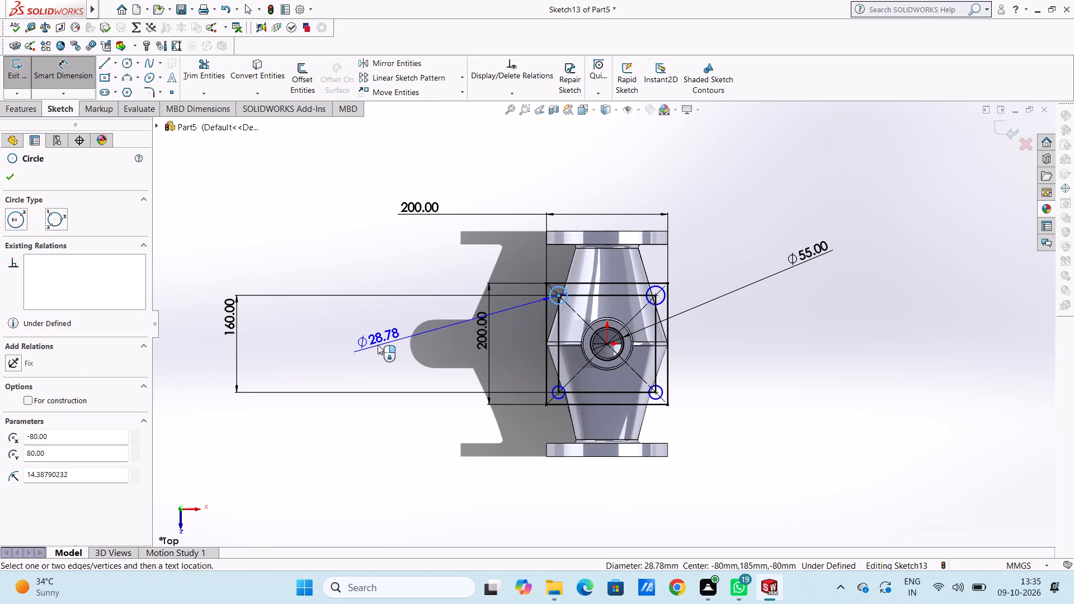
click(347, 339)
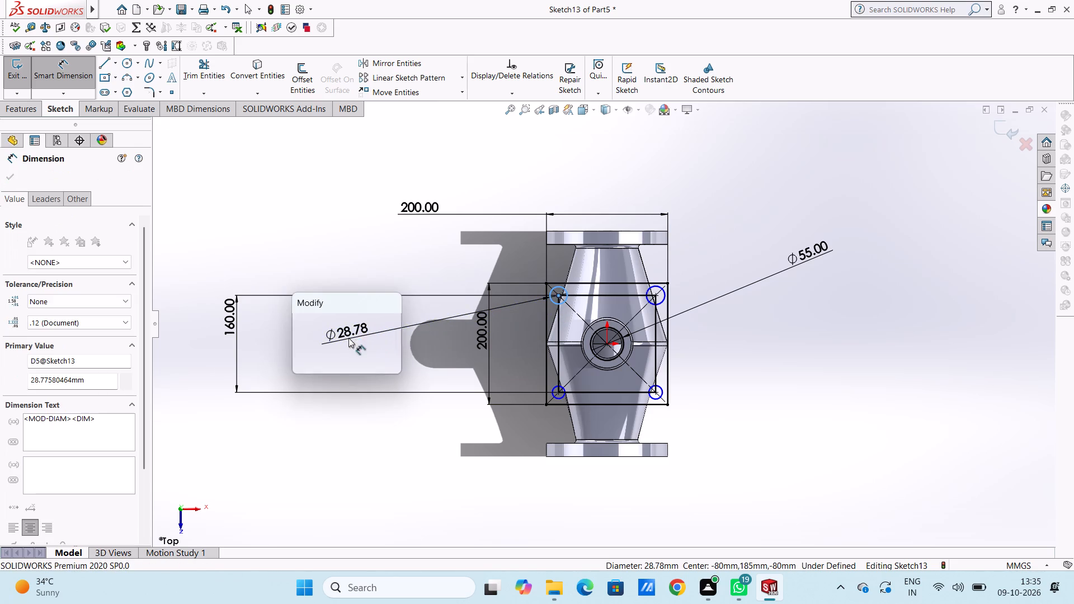
text(18)
key(Return)
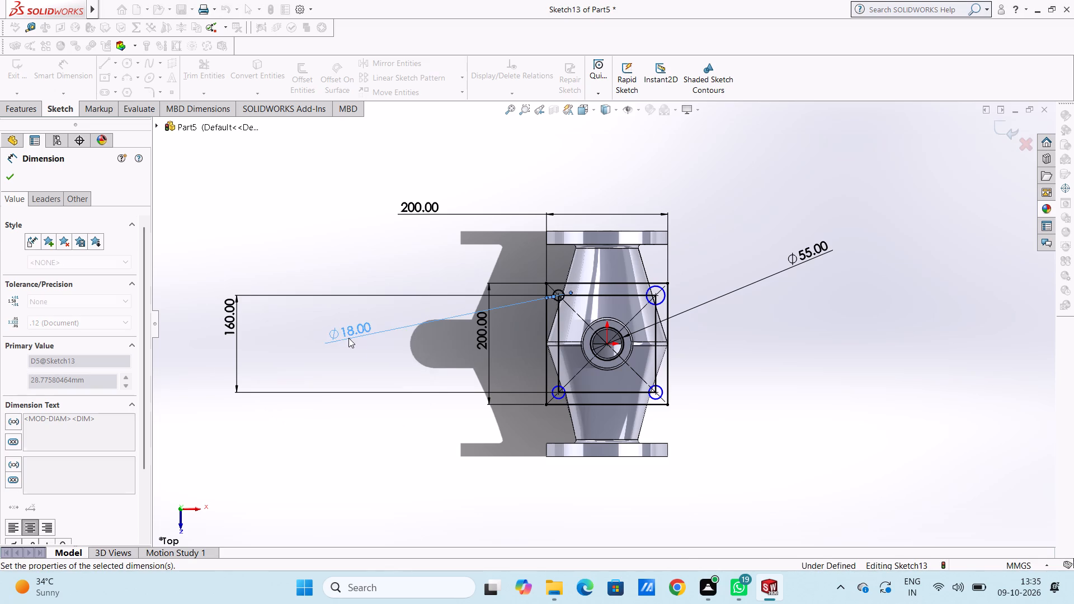
click(357, 246)
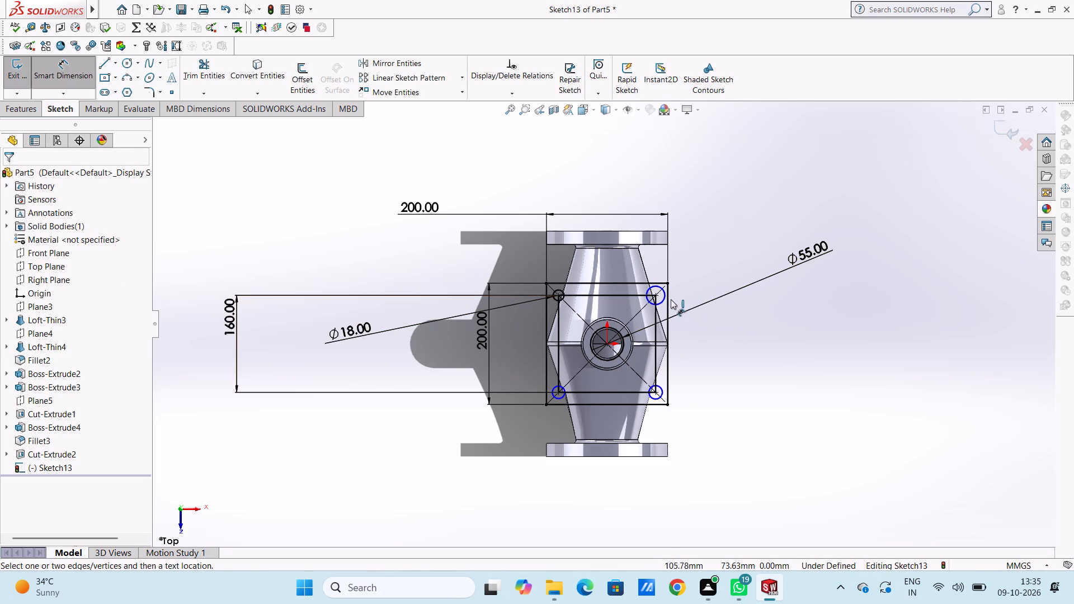
Dimension the circle at the inner square's upper-right corner to 18 mm diameter.
click(661, 298)
click(835, 390)
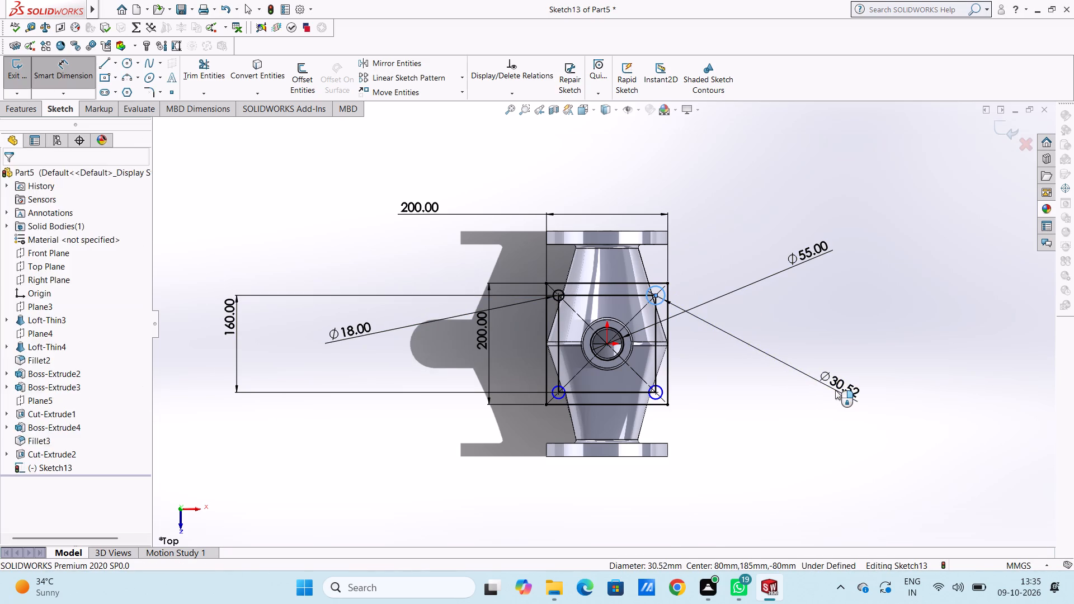
text(18)
key(Return)
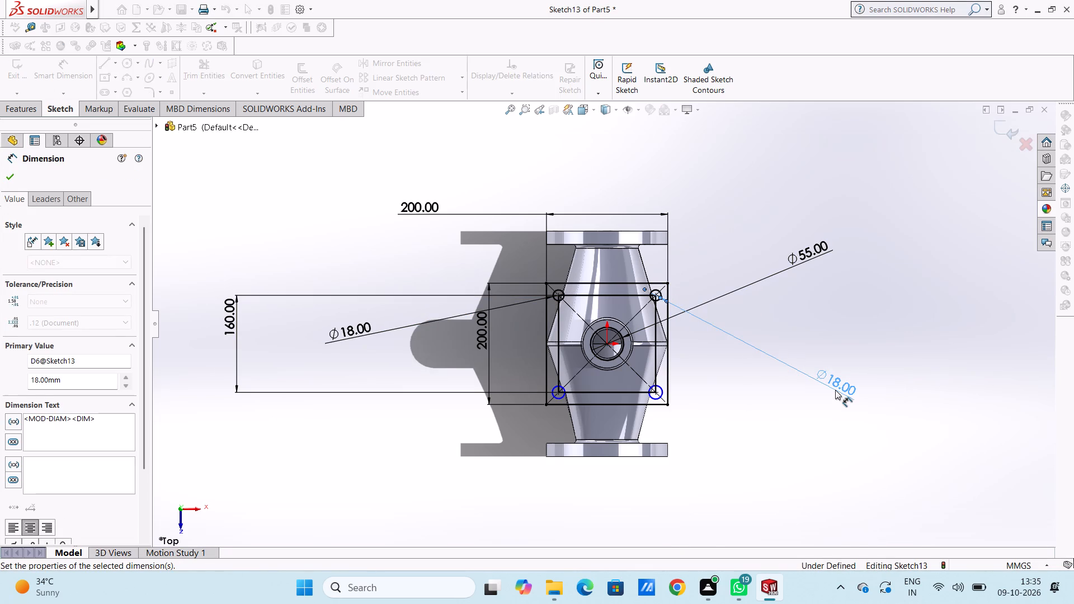
click(790, 440)
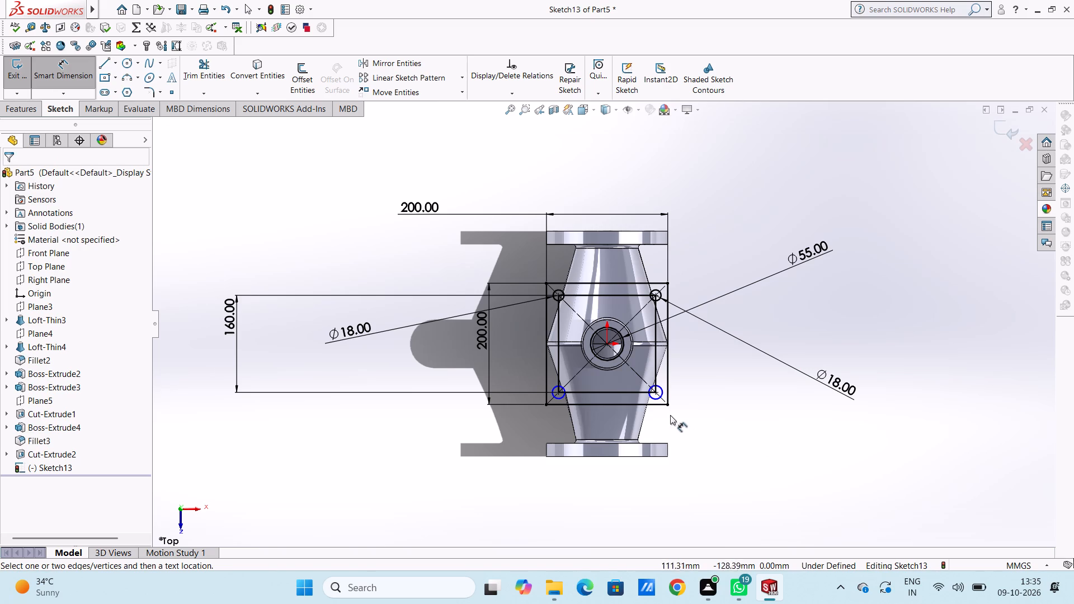
Dimension the circle at the inner square's lower-right corner to 18 mm diameter.
click(660, 397)
click(850, 450)
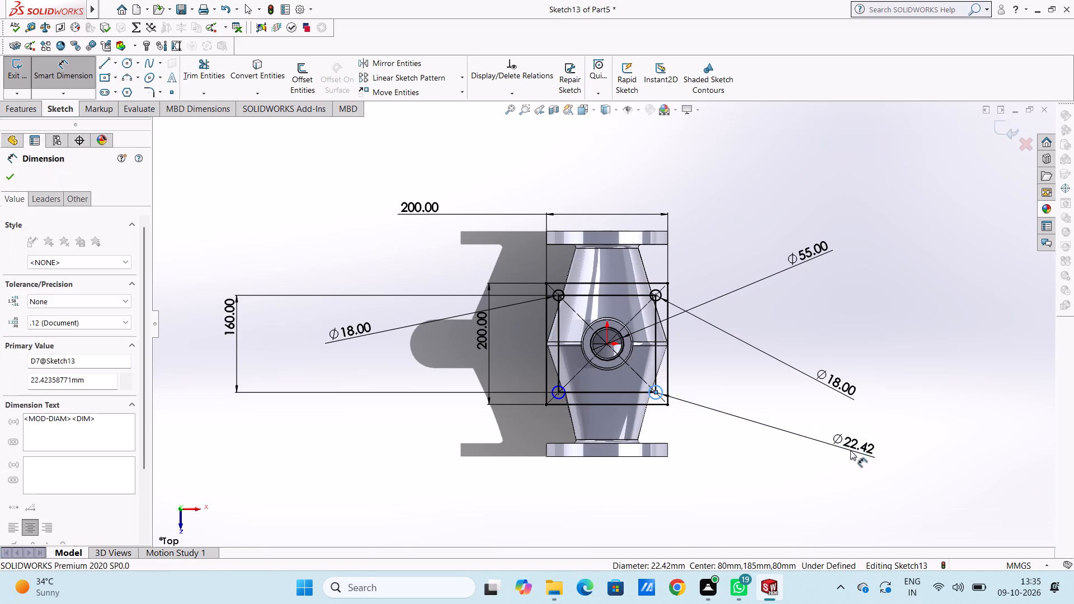
text(18)
key(Return)
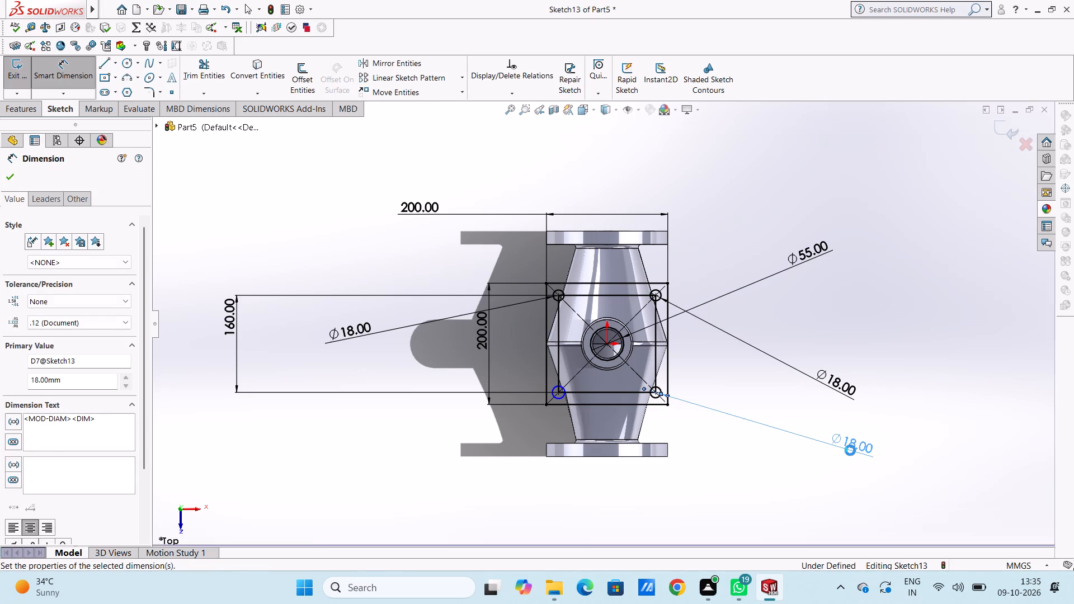
click(747, 475)
Dimension the circle at the inner square's lower-left corner to 18 mm diameter.
click(560, 399)
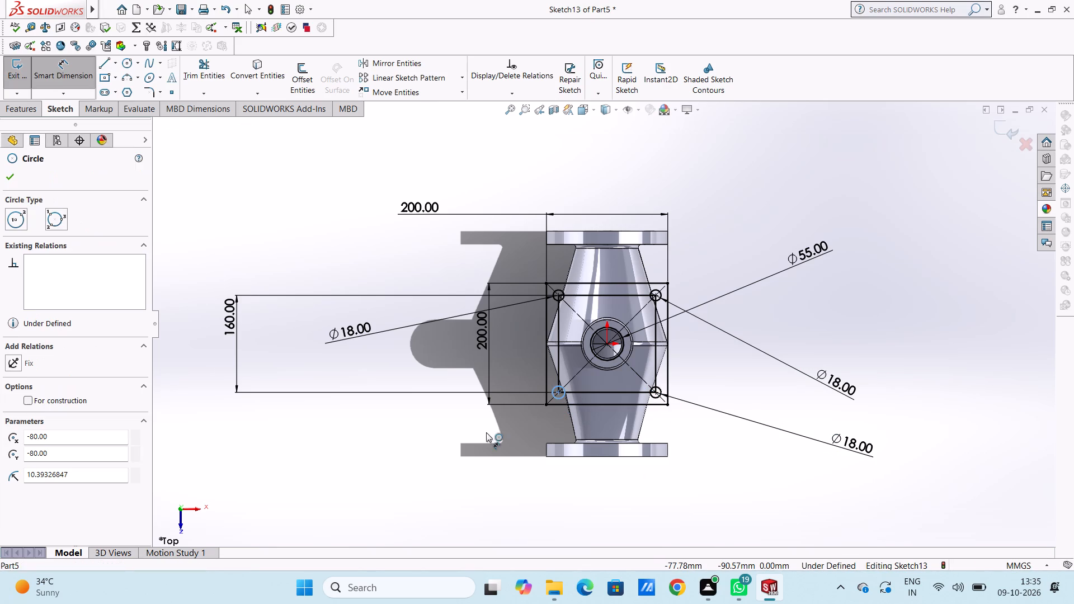
click(316, 454)
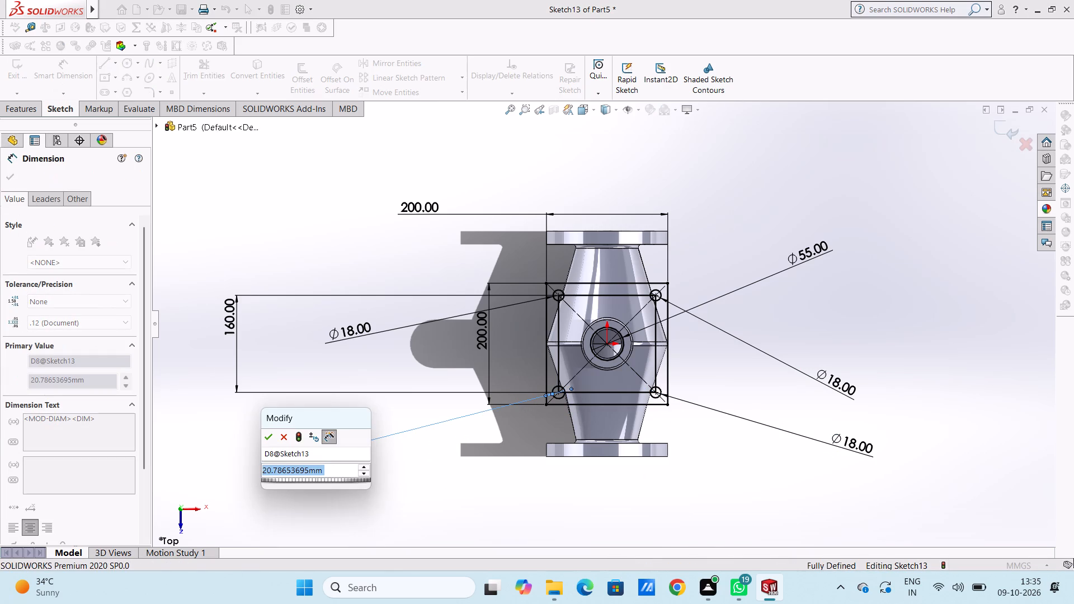
text(18)
key(Return)
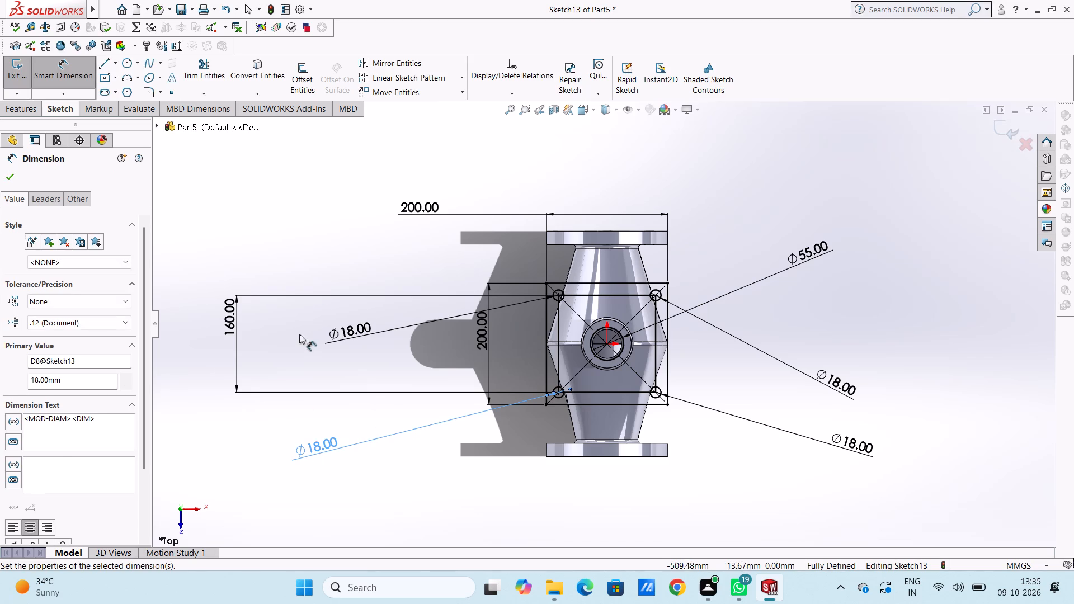
click(318, 248)
Round all four corners of the outer 200 mm square with 20 mm sketch fillets.
click(142, 91)
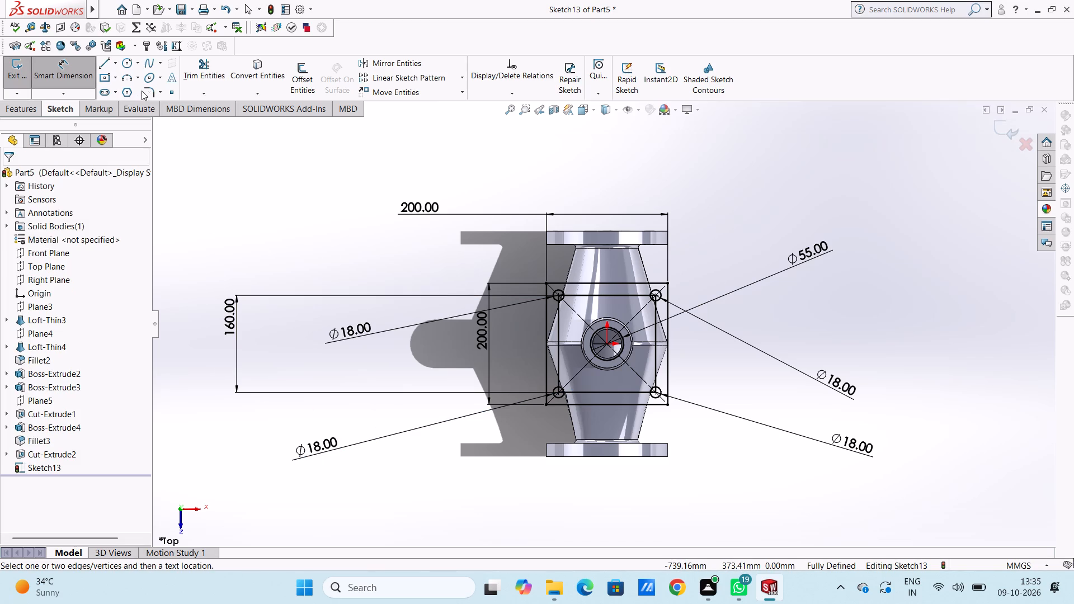
click(145, 91)
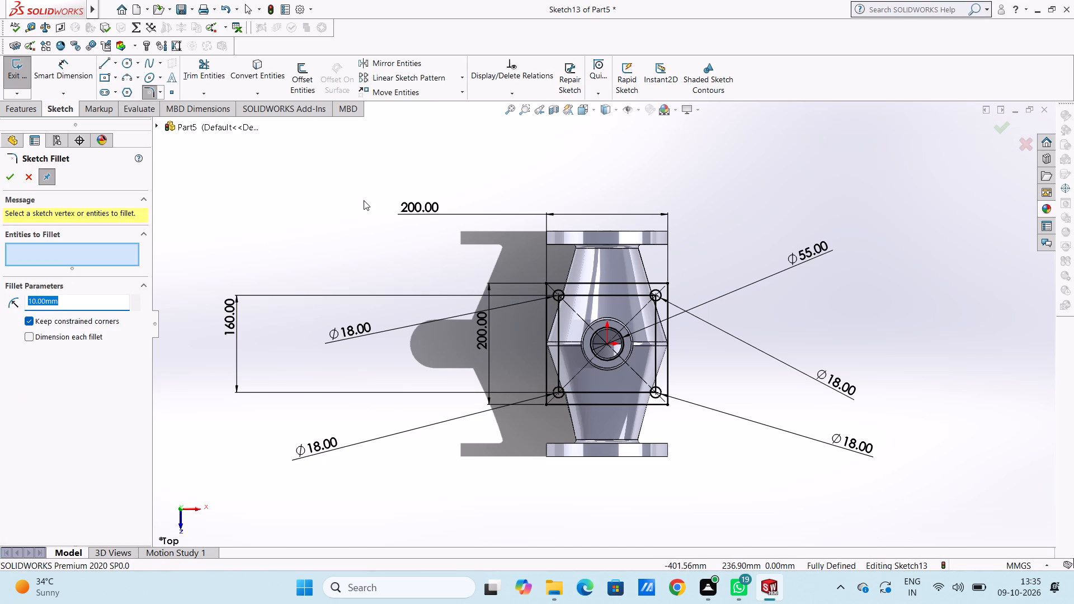
text(20)
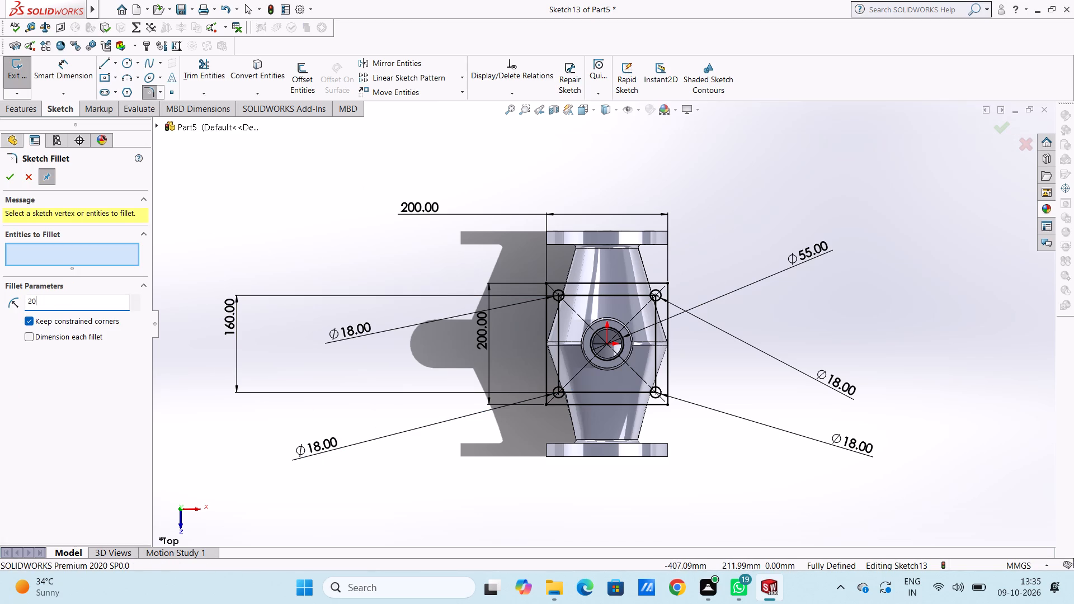
key(Return)
scroll(645, 316, down, 5)
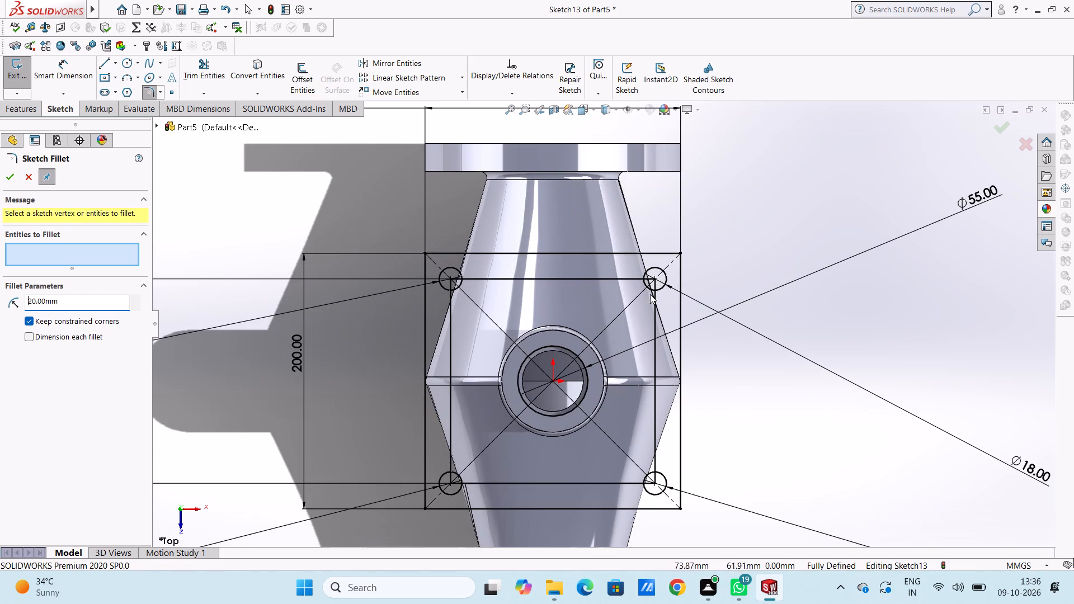
click(682, 253)
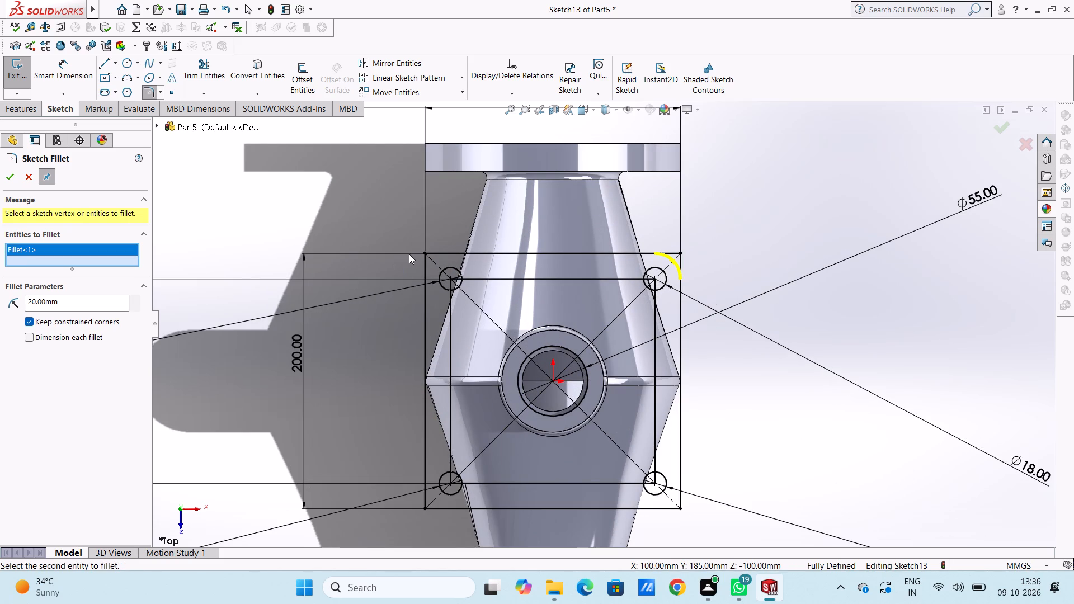
click(423, 252)
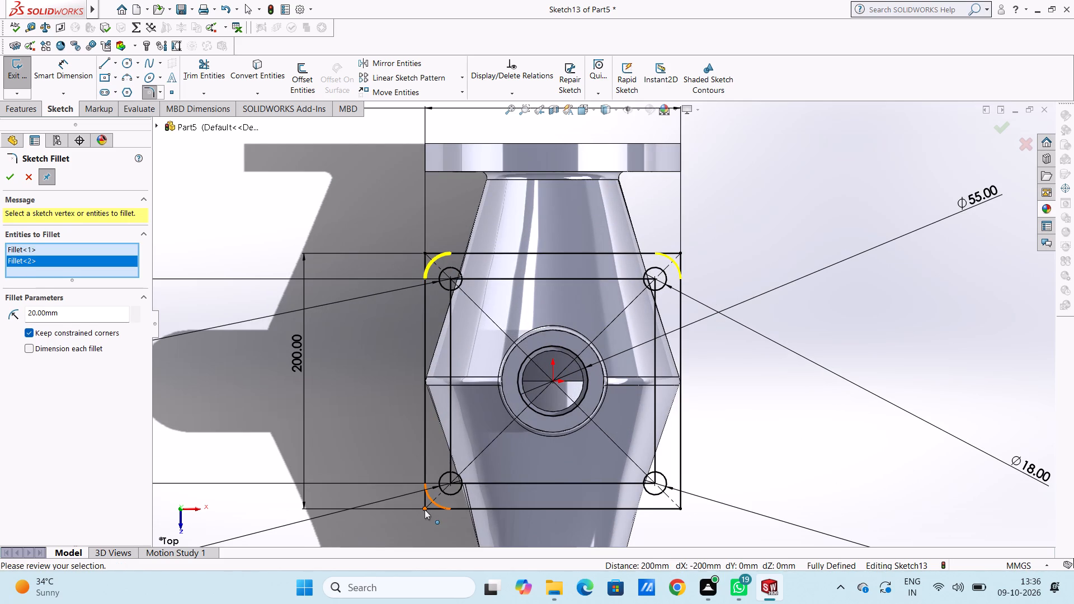
click(425, 509)
click(681, 508)
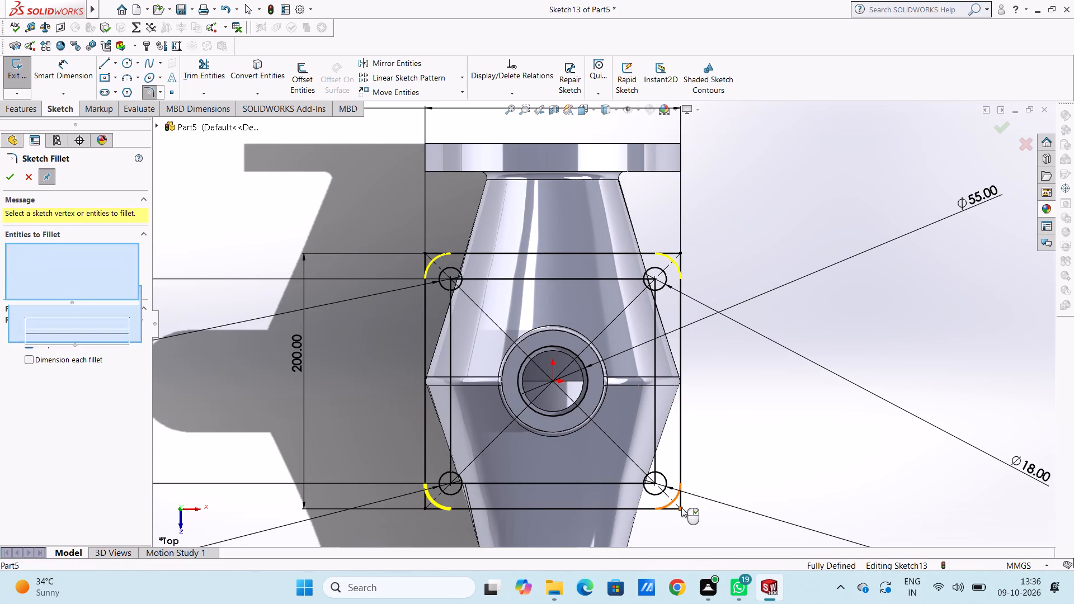
click(8, 176)
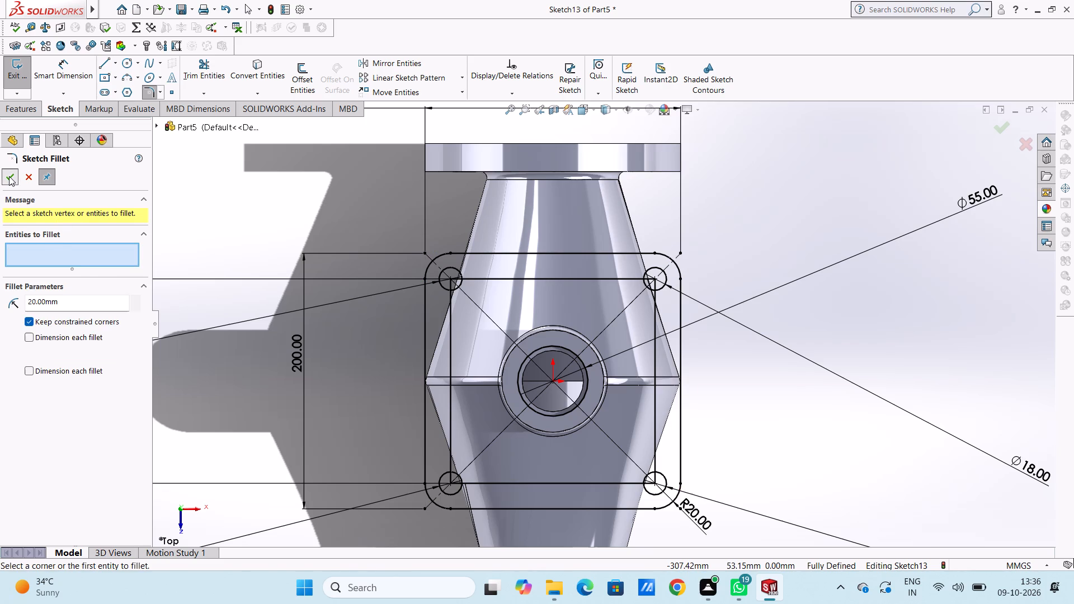
click(9, 176)
click(282, 220)
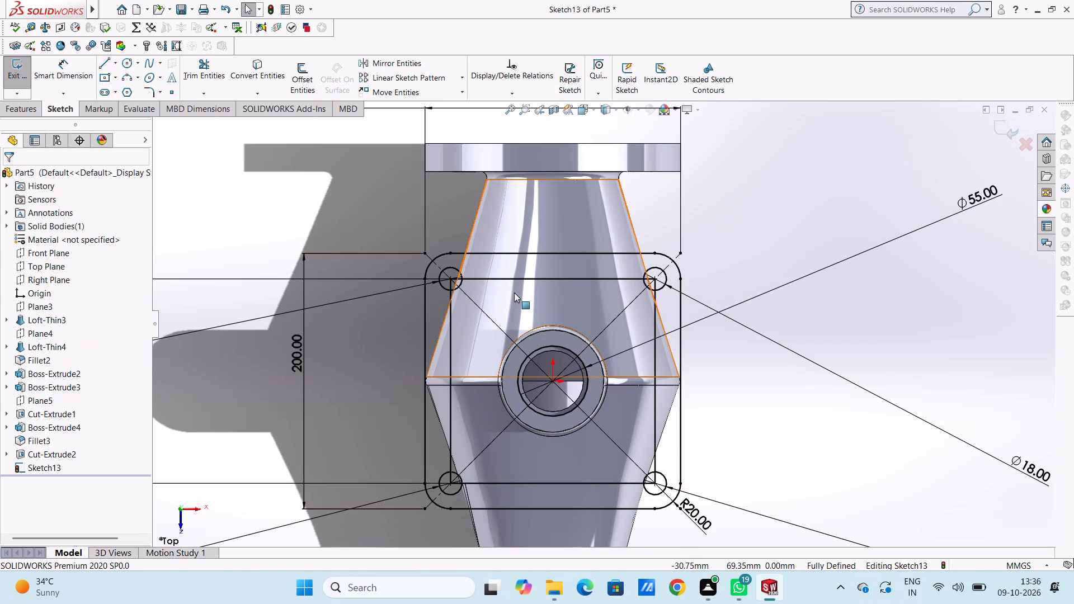
Delete the four lines of the inner 160 mm square, keeping the corner hole circles.
click(523, 278)
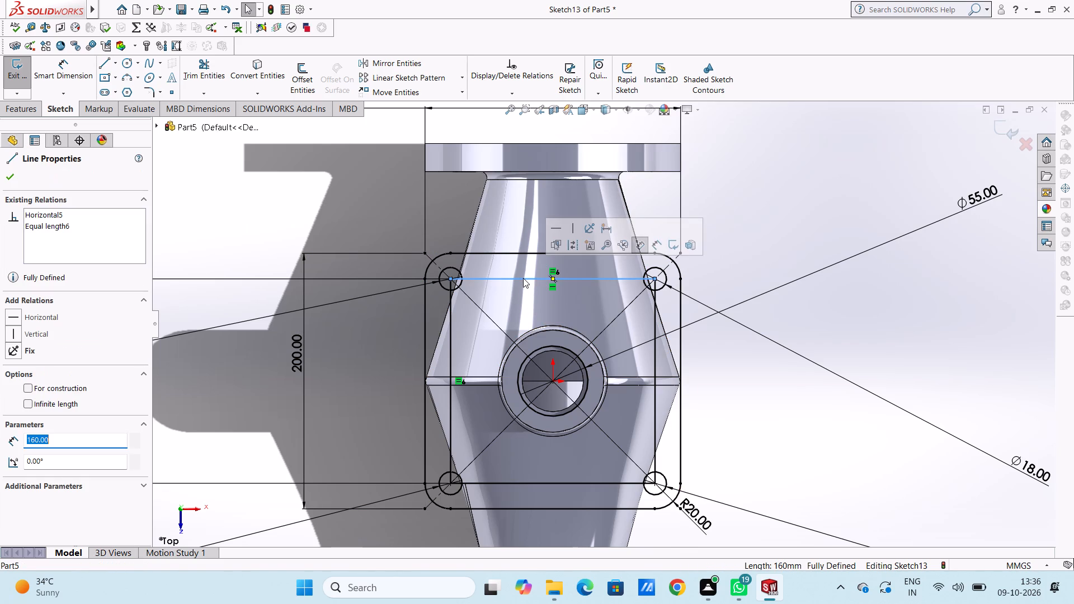
ctrl+click(449, 318)
ctrl+click(501, 483)
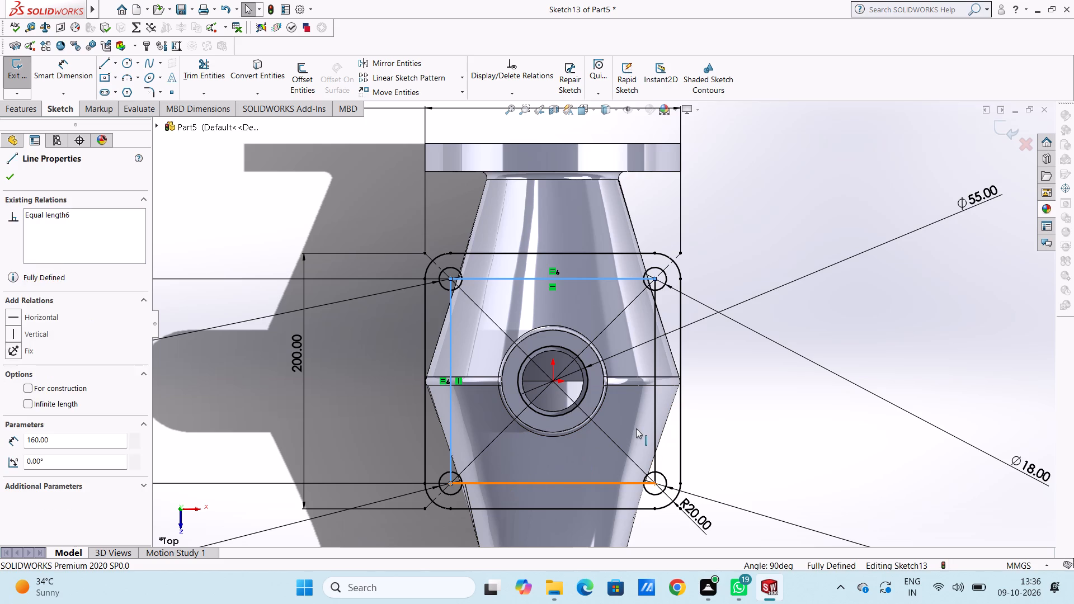
ctrl+click(653, 428)
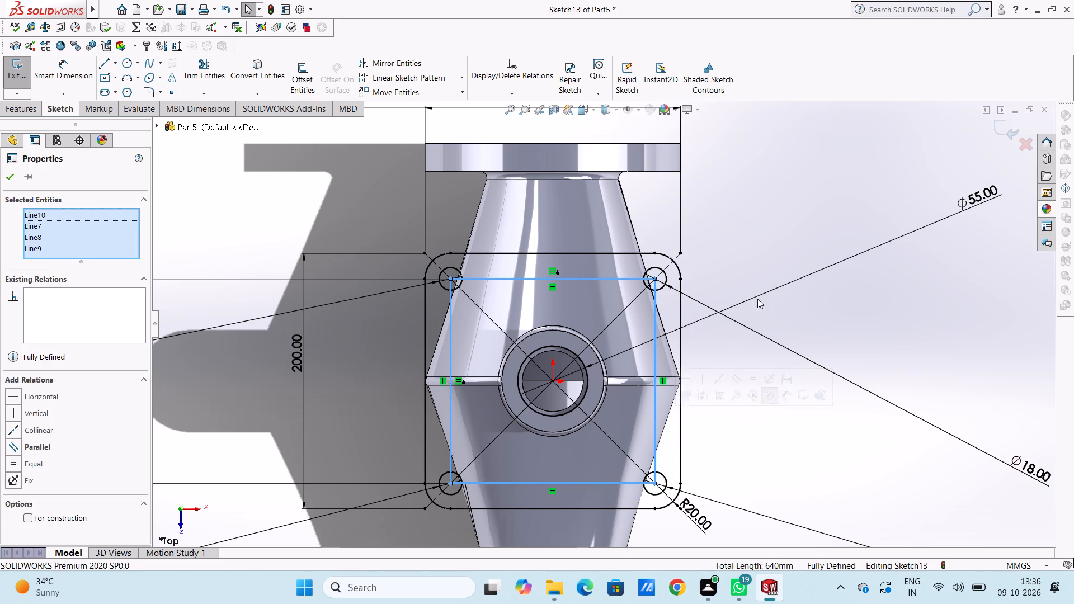
key(Delete)
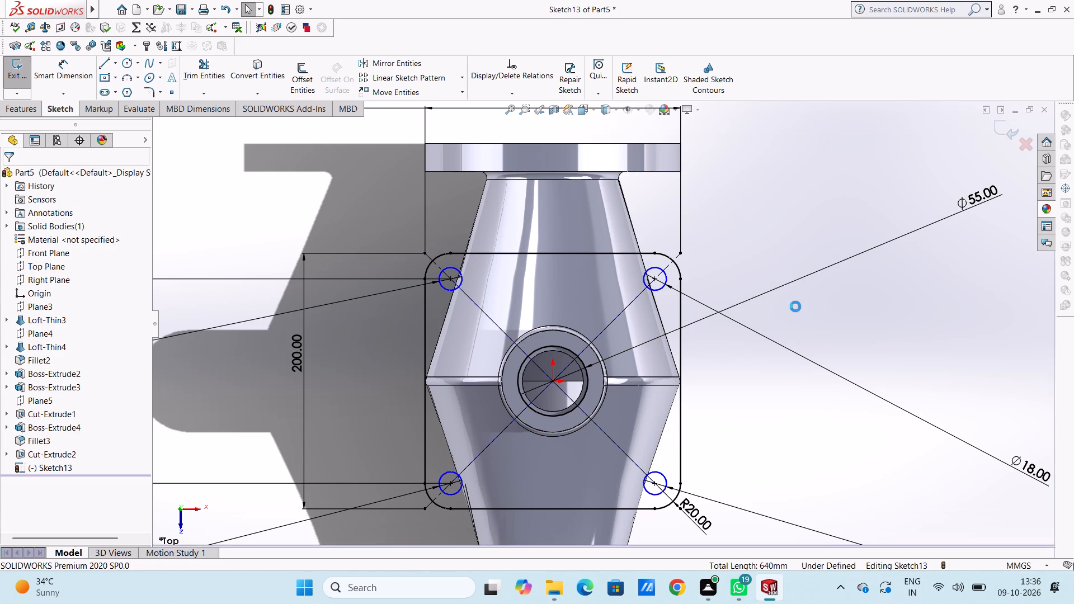
click(338, 200)
Dimension the upper-left hole centre's distances from the outer square's top and left edges.
scroll(338, 200, up, 3)
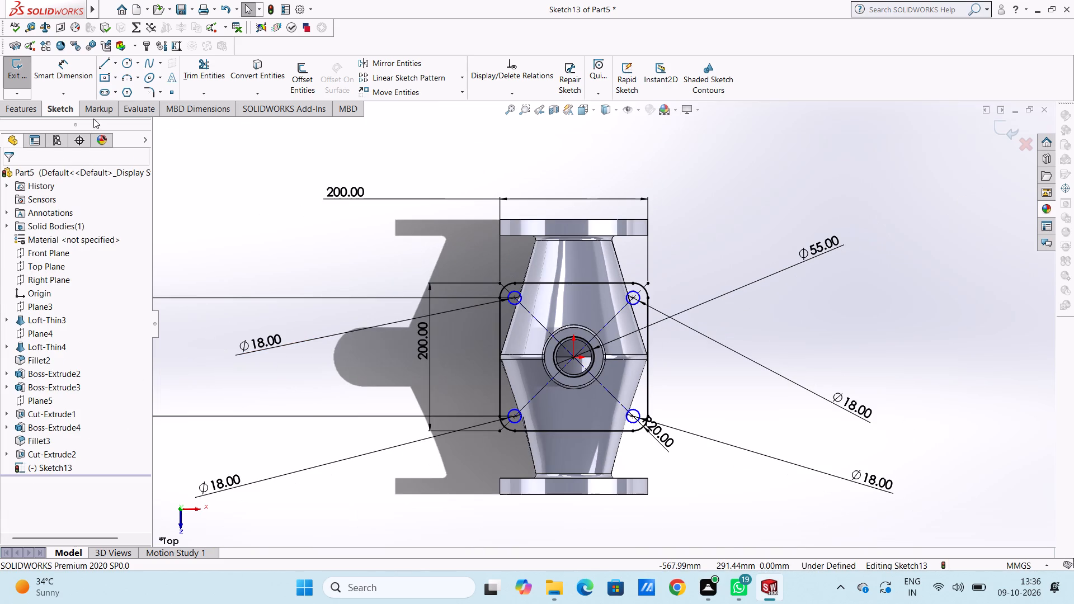
click(73, 74)
scroll(605, 403, down, 2)
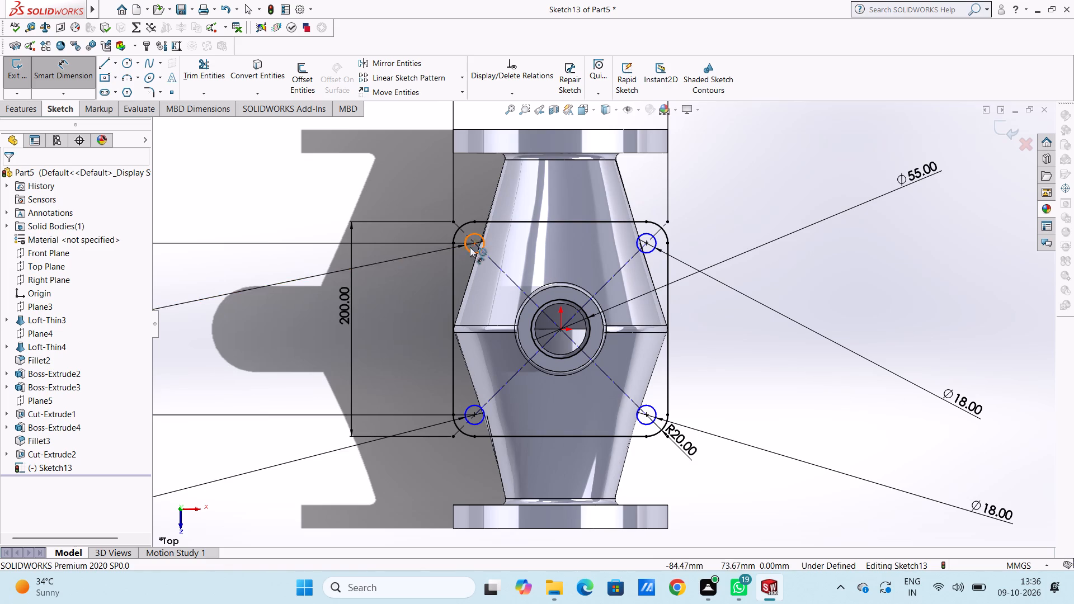
click(474, 243)
click(494, 224)
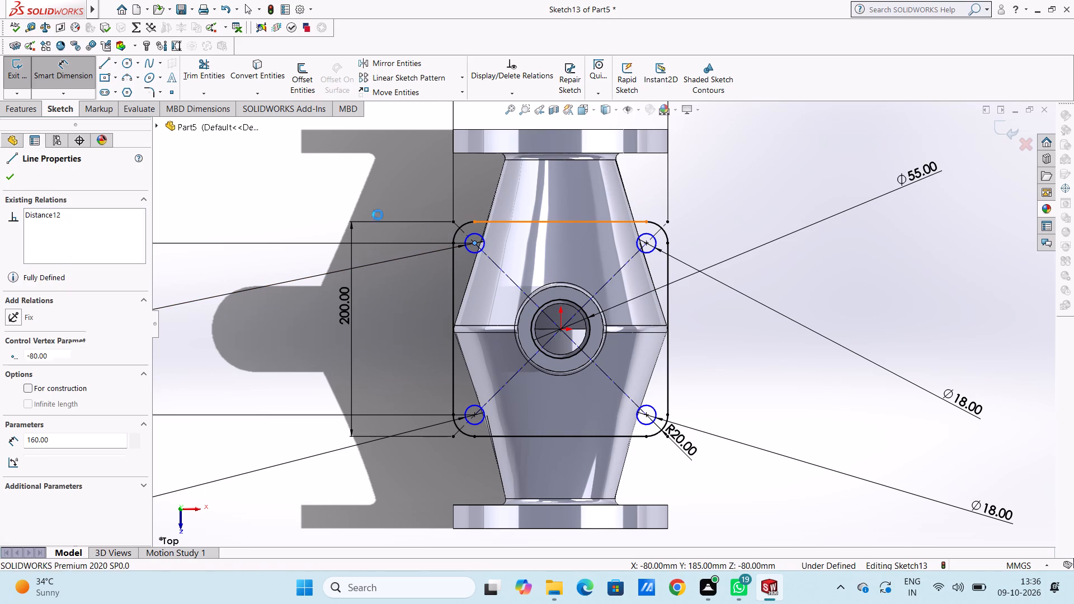
click(244, 200)
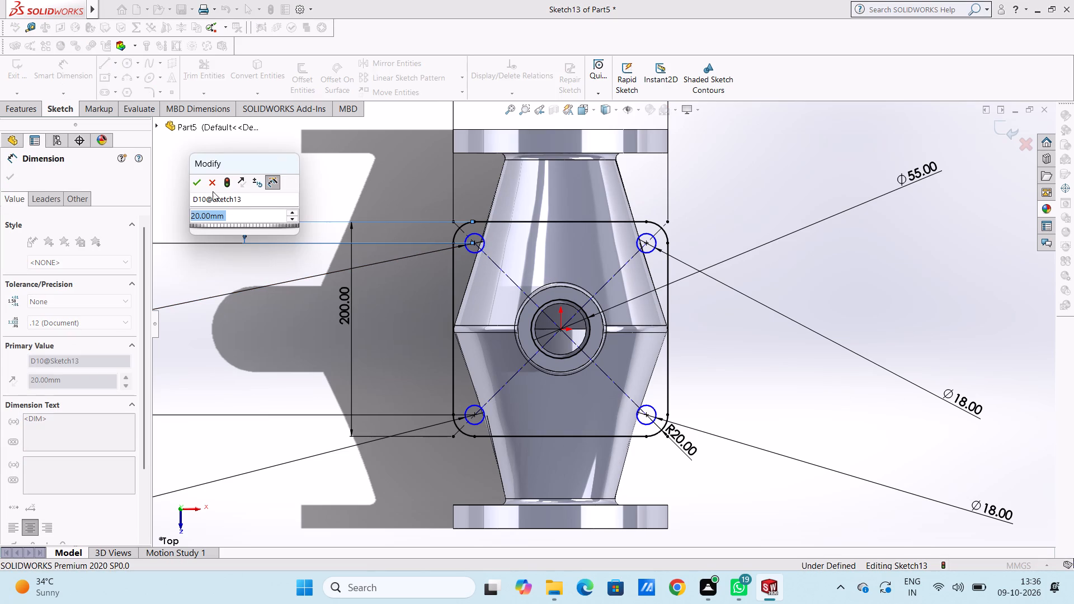
click(196, 182)
click(186, 180)
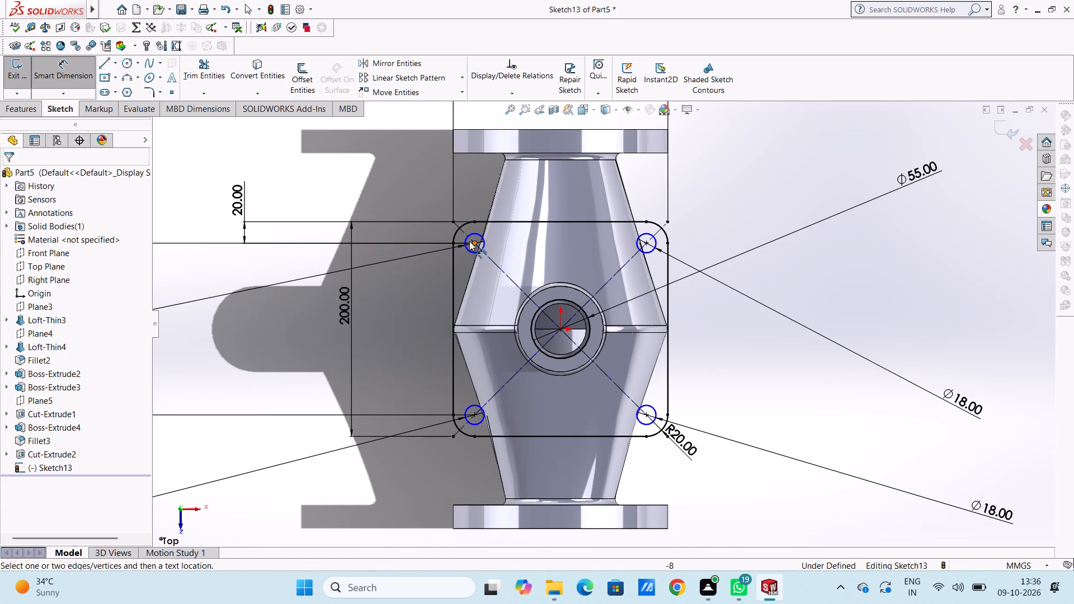
click(475, 242)
click(453, 262)
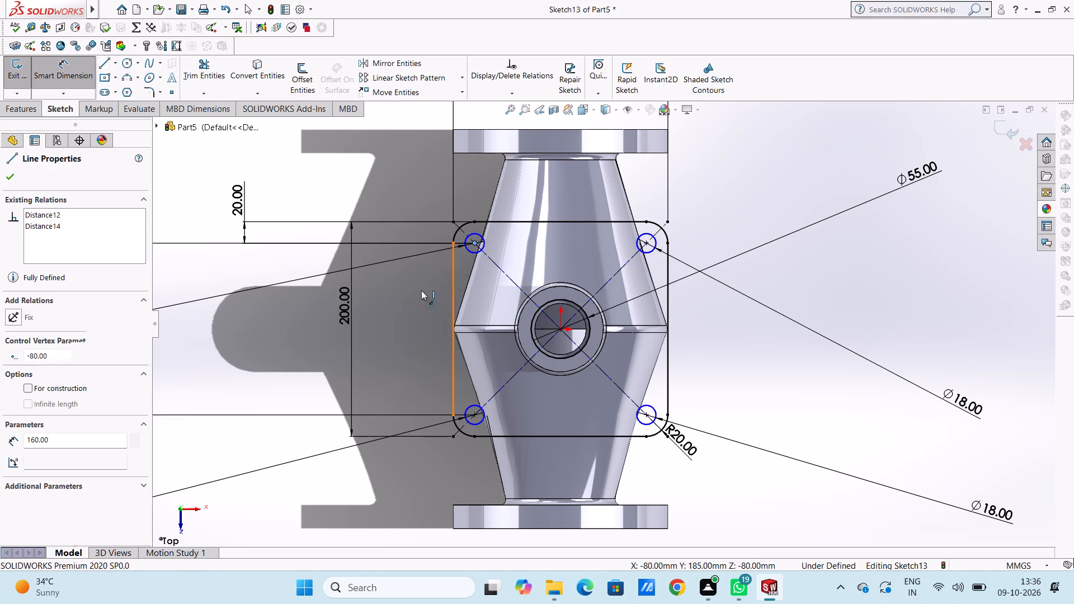
click(393, 324)
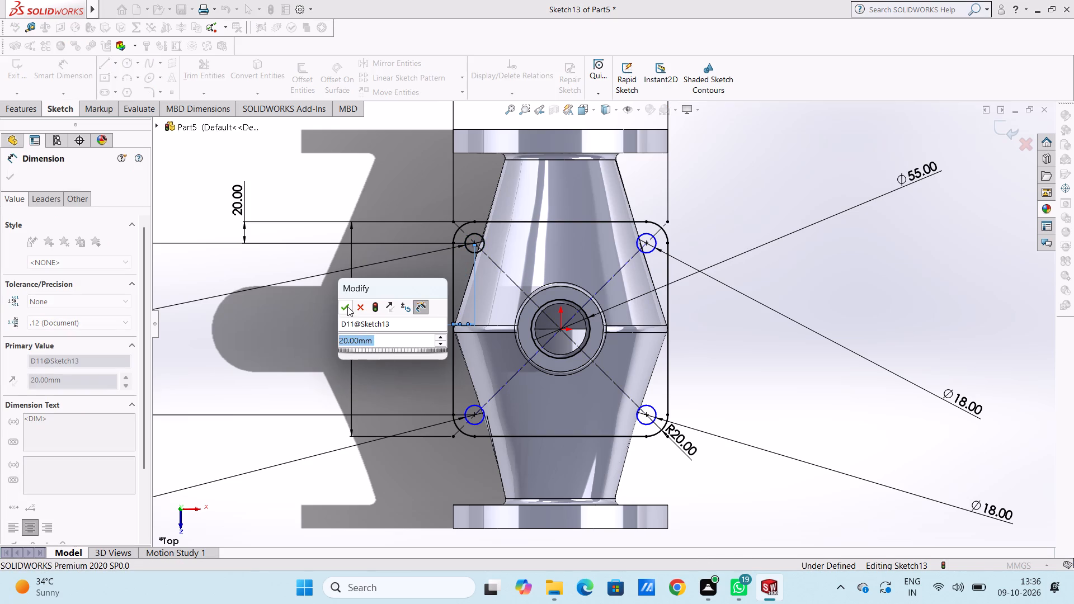
click(347, 306)
click(311, 309)
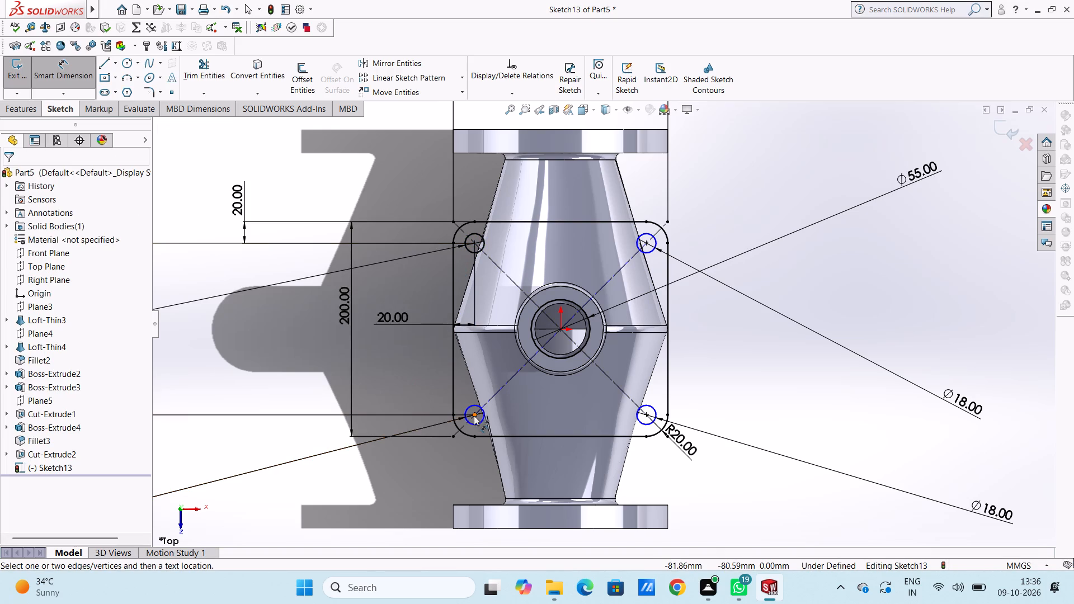
Dimension the lower-left hole centre's horizontal distance from the outer square's left edge.
click(474, 416)
click(454, 389)
click(423, 361)
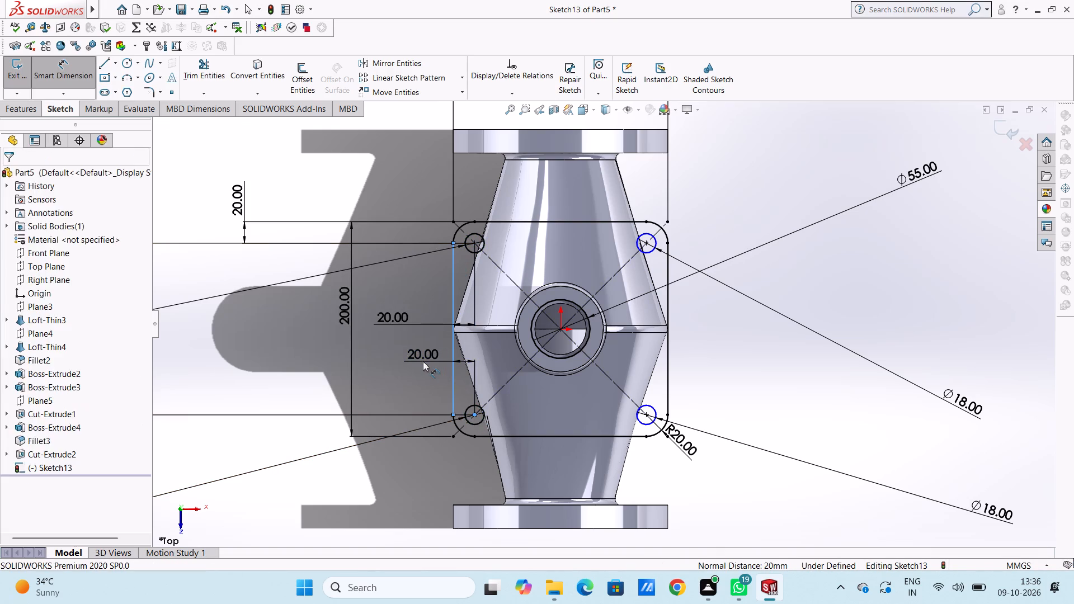
click(376, 344)
click(373, 354)
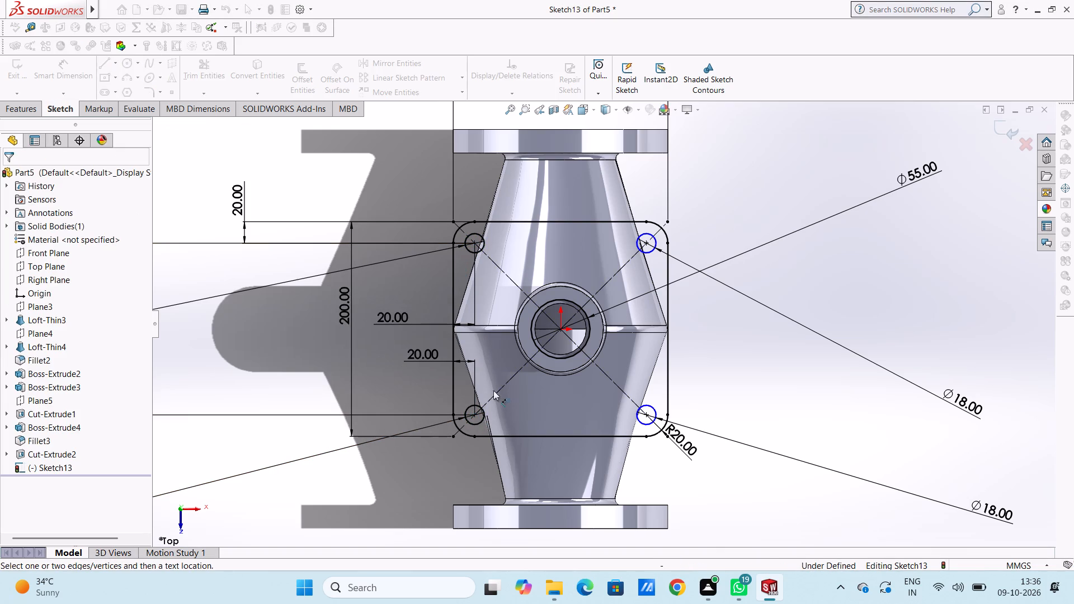
Dimension the lower-right hole centre's horizontal distance from the outer square's right edge.
click(644, 415)
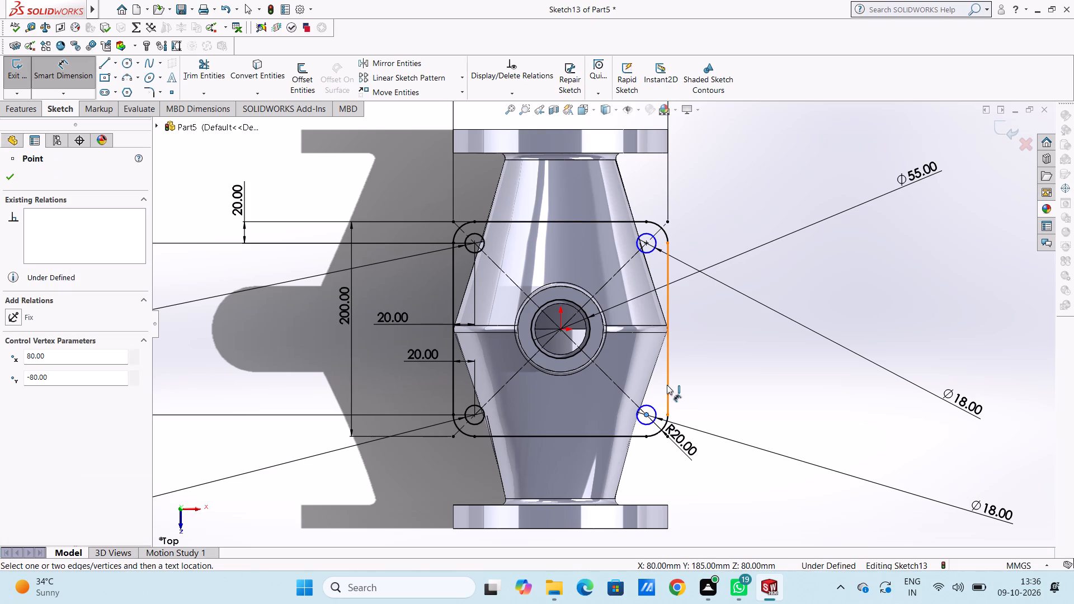
click(667, 385)
click(738, 369)
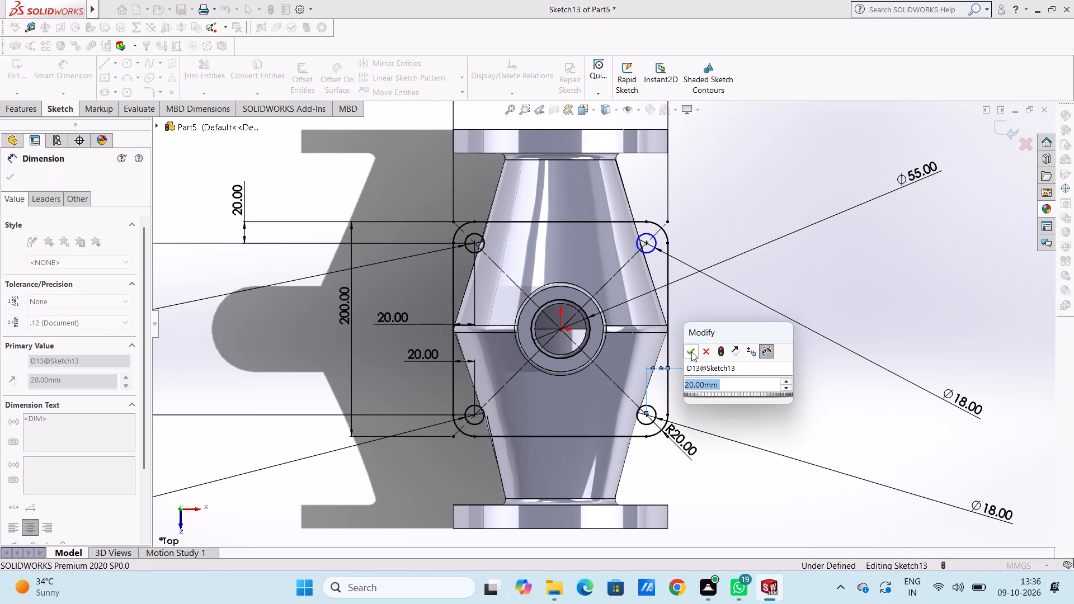
click(690, 350)
click(710, 323)
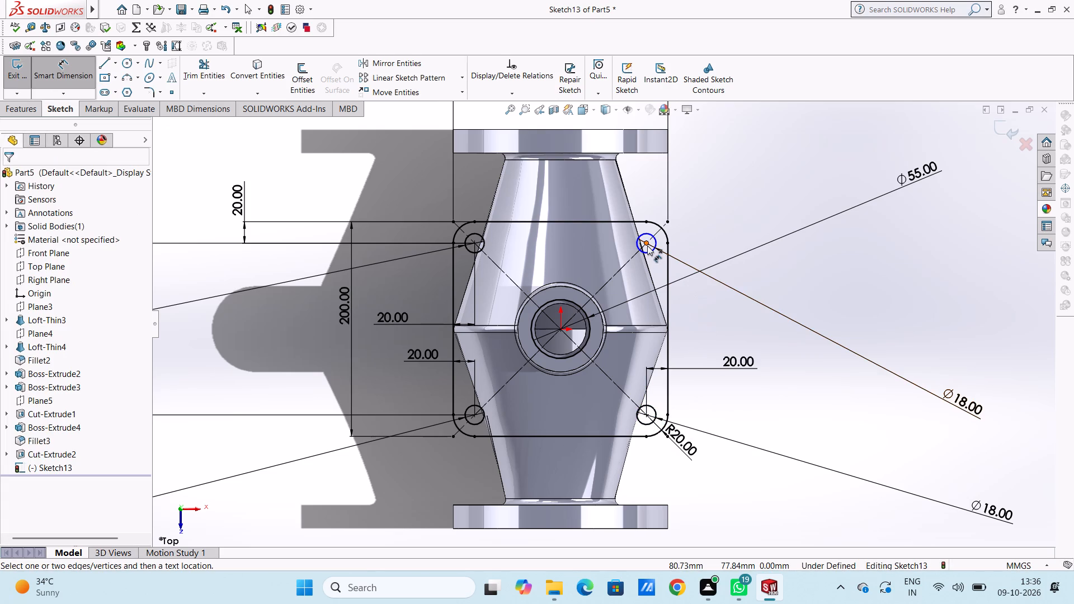
Dimension the upper-right hole centre's vertical distance from the outer square's top edge.
click(647, 246)
click(626, 220)
click(853, 250)
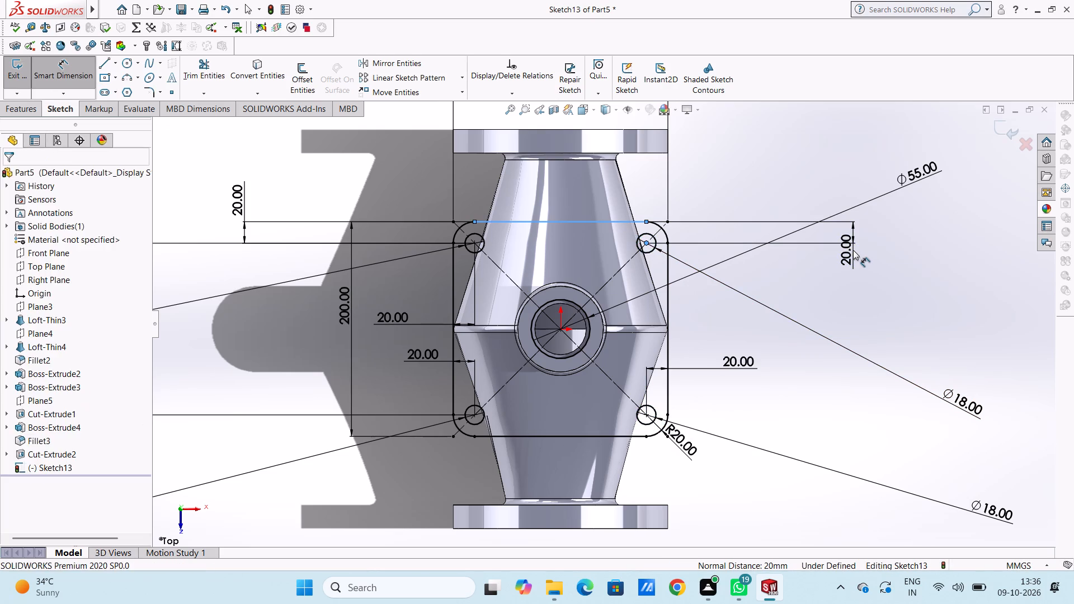
click(805, 234)
click(788, 215)
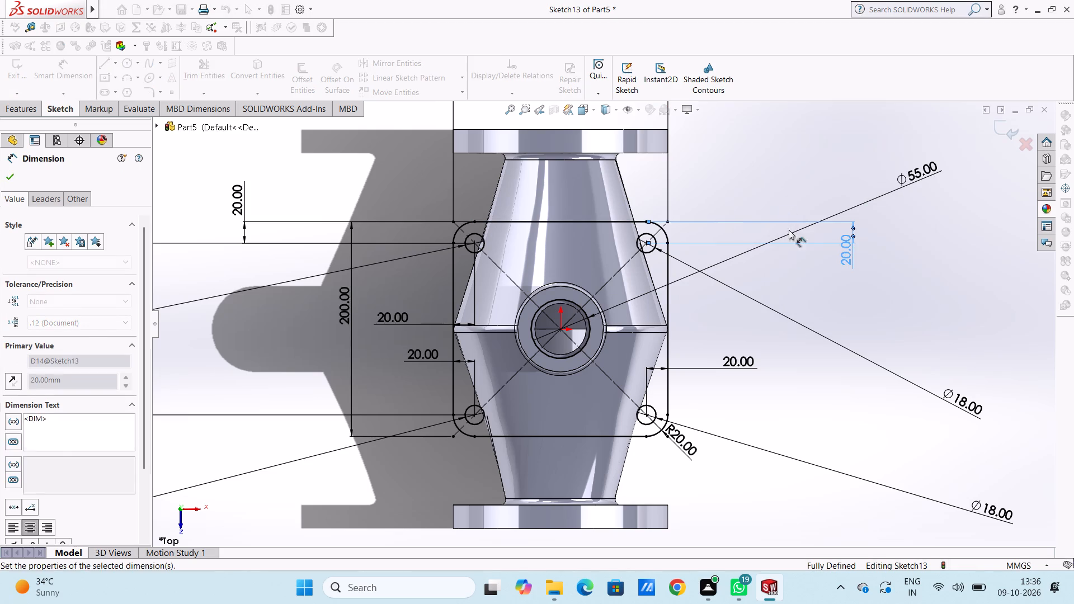
scroll(791, 324, up, 2)
middle_drag(765, 345, 741, 336)
scroll(741, 336, up, 1)
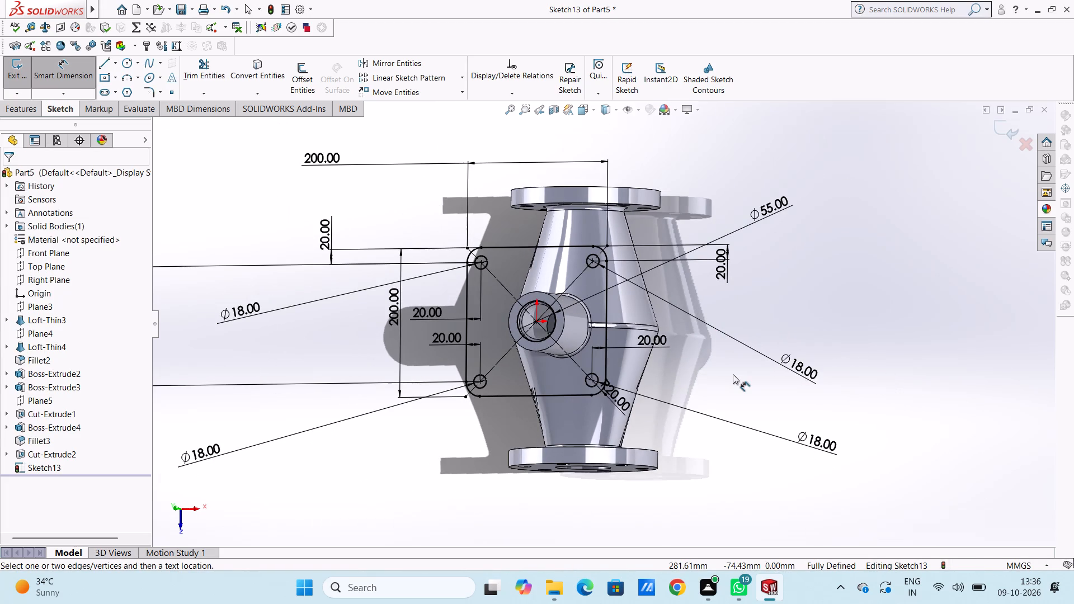
click(72, 73)
Extrude the rounded square flange sketch with its holes to a blind depth of 35 mm, merged with the body.
click(22, 114)
click(23, 82)
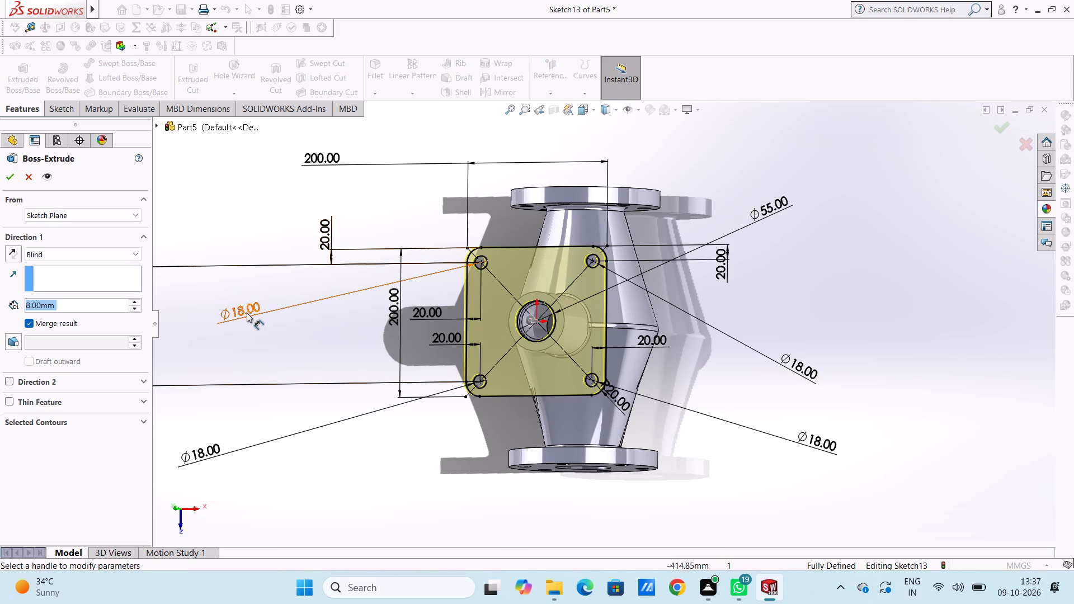
text(35)
key(Return)
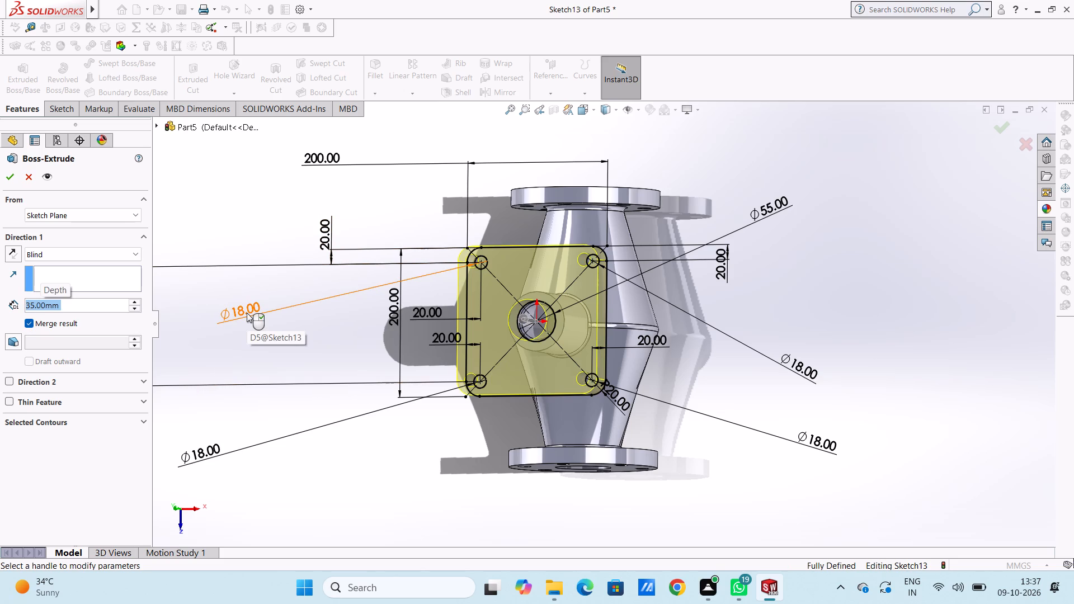
click(4, 174)
click(248, 234)
Examine the flanged body from several sides, including underneath the square flange, and finish in the isometric view.
middle_drag(351, 444, 421, 323)
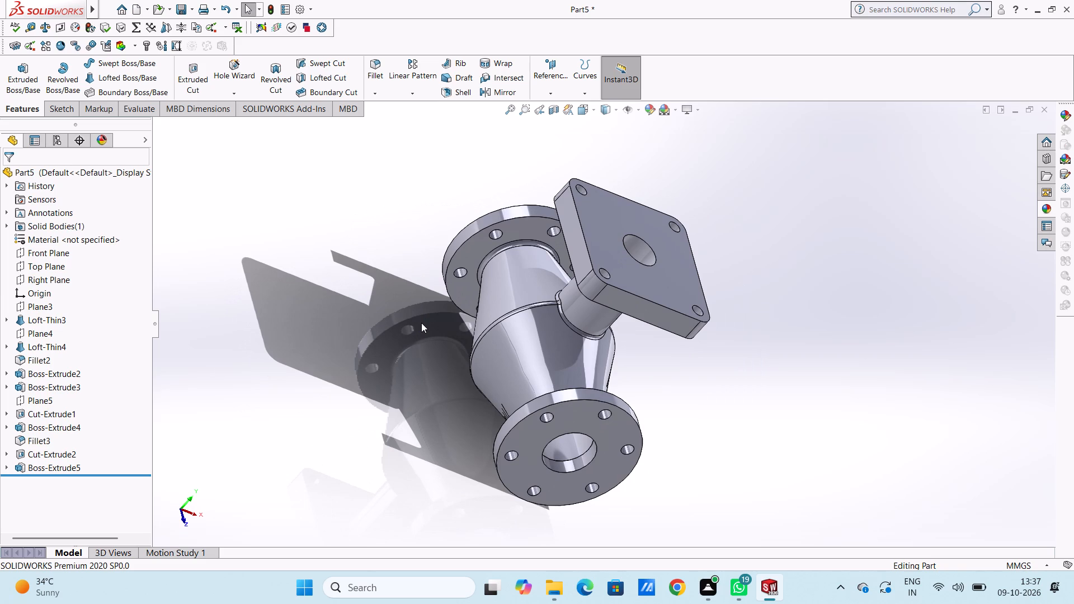
middle_drag(425, 384, 371, 239)
scroll(371, 239, down, 1)
middle_drag(399, 344, 326, 308)
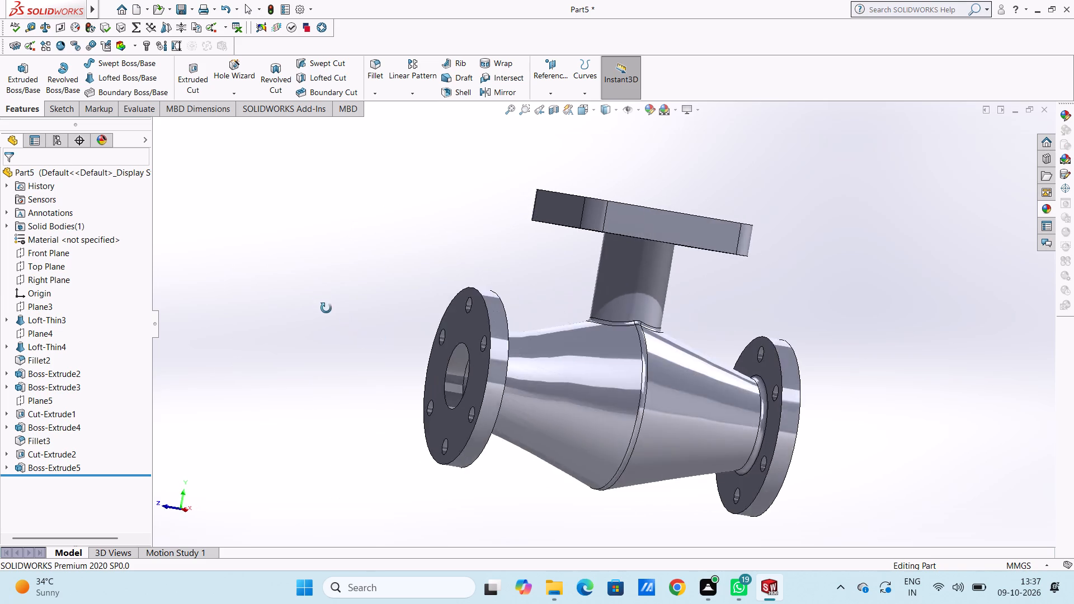
middle_drag(326, 308, 357, 328)
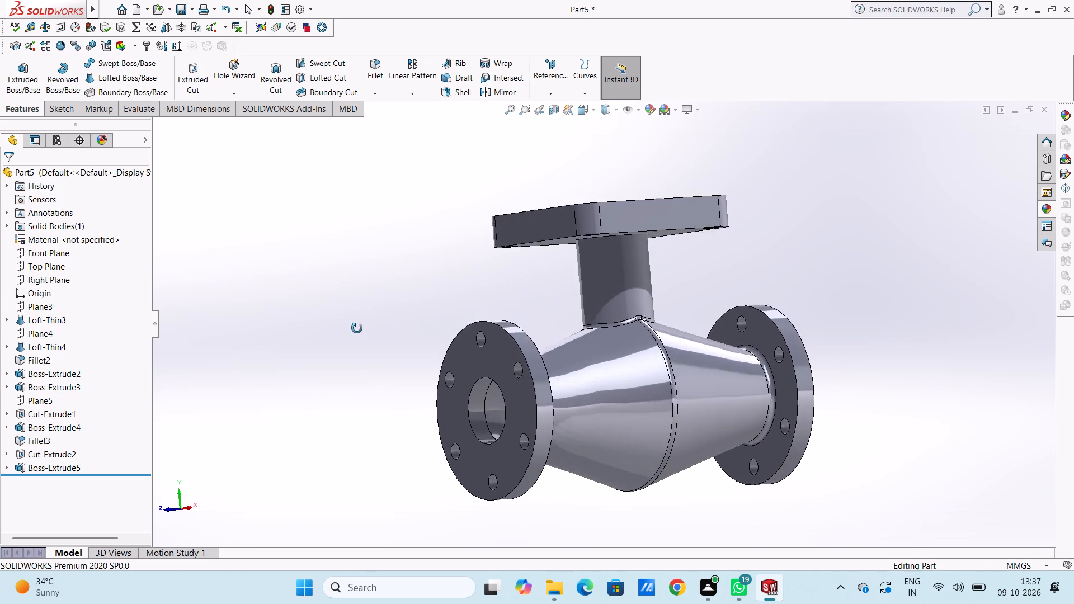
middle_drag(357, 328, 342, 331)
key(ctrl+7)
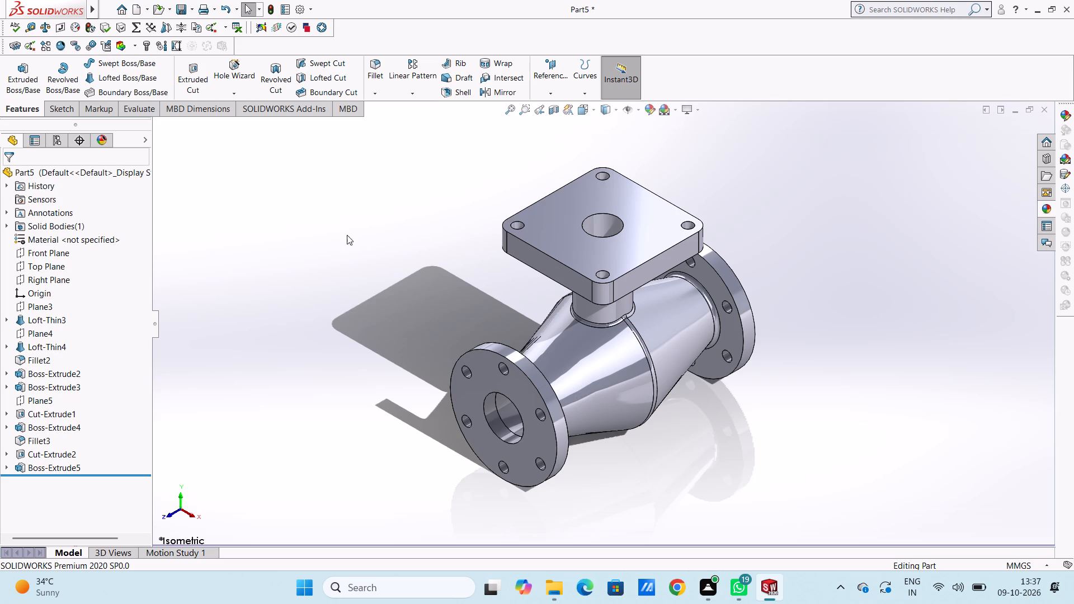
Section the part along its length with the Front Plane option, examine the hollow interior and side tube, and restore the unsectioned view.
click(550, 114)
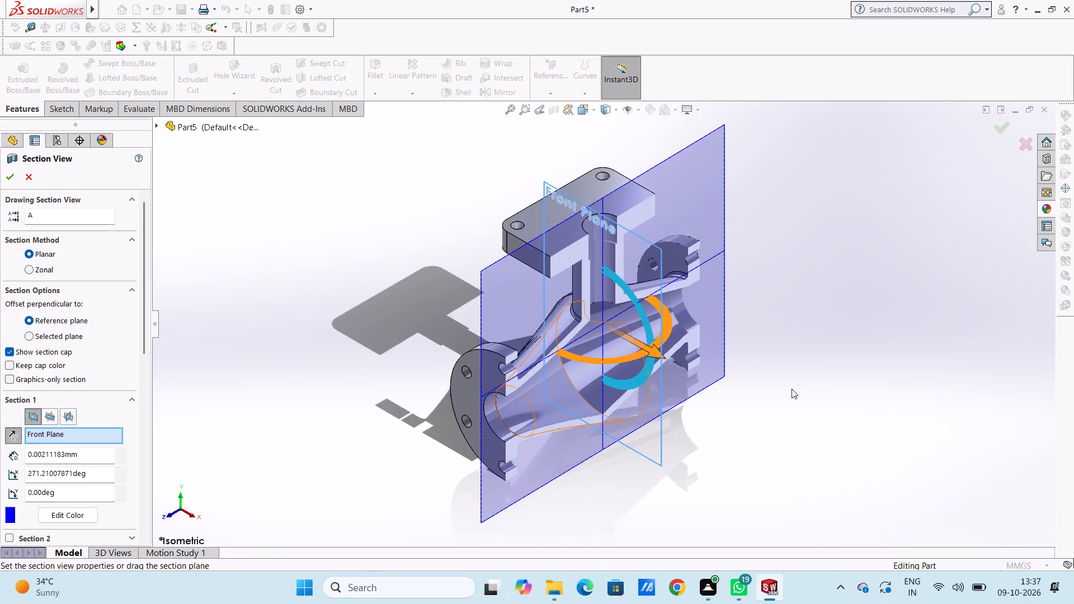
middle_drag(795, 389, 759, 308)
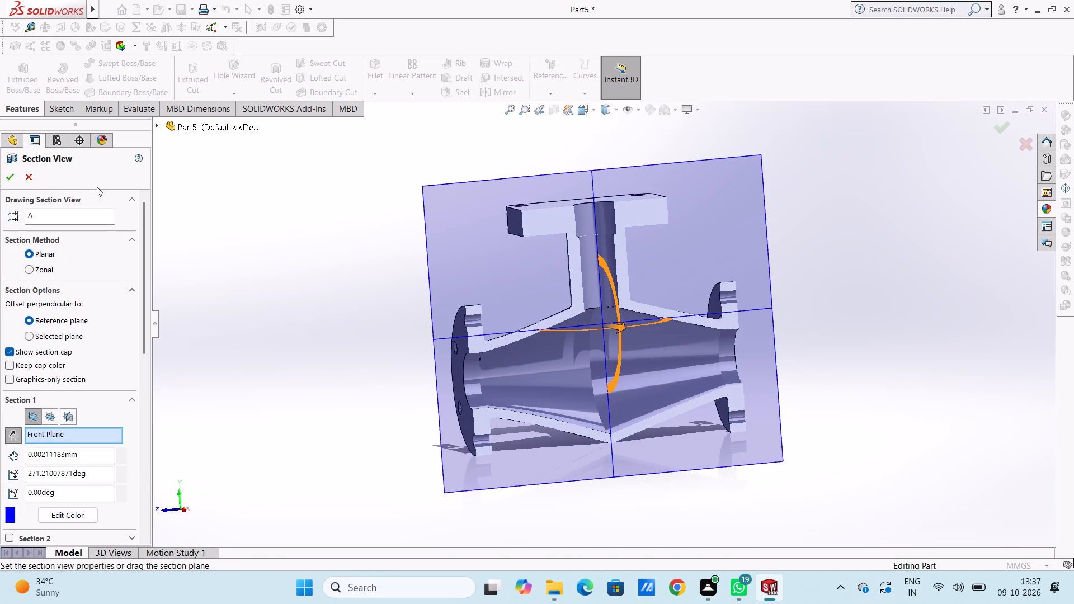
click(12, 177)
middle_drag(387, 361, 373, 306)
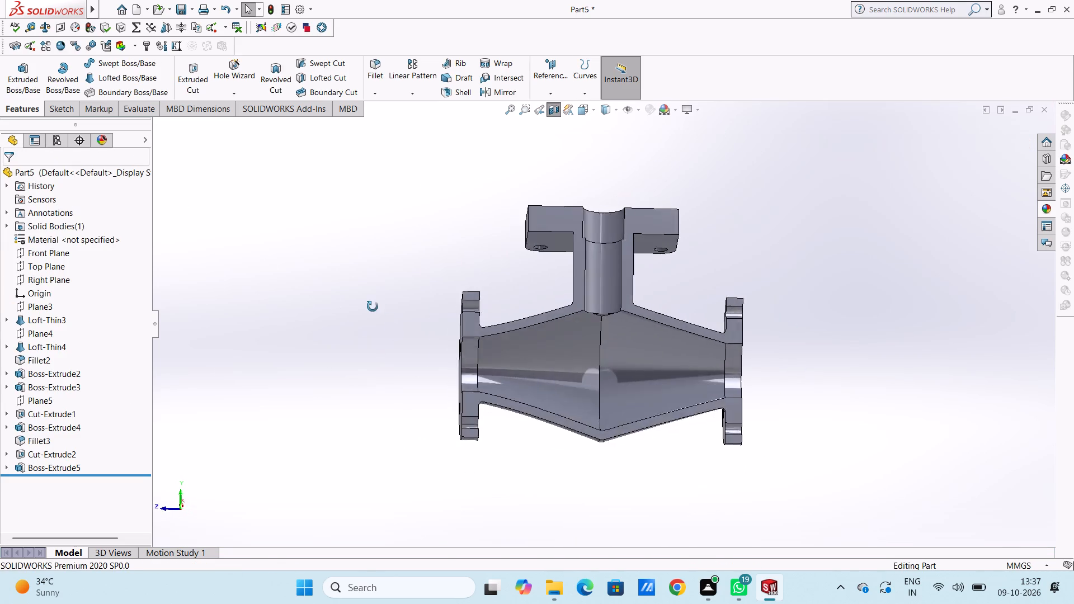
middle_drag(373, 306, 380, 333)
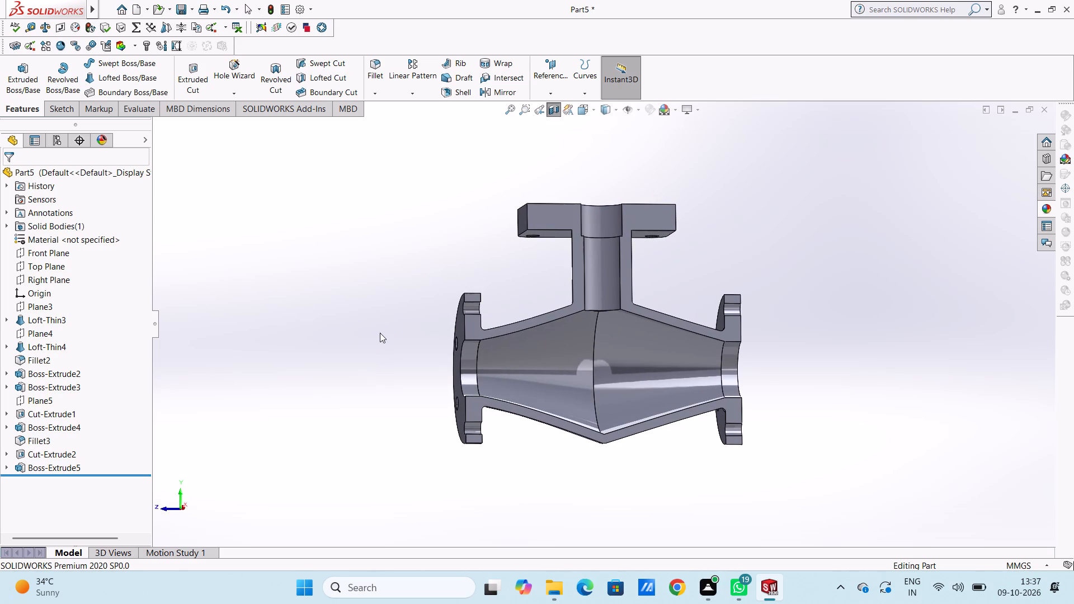
middle_drag(378, 333, 421, 362)
scroll(413, 360, down, 1)
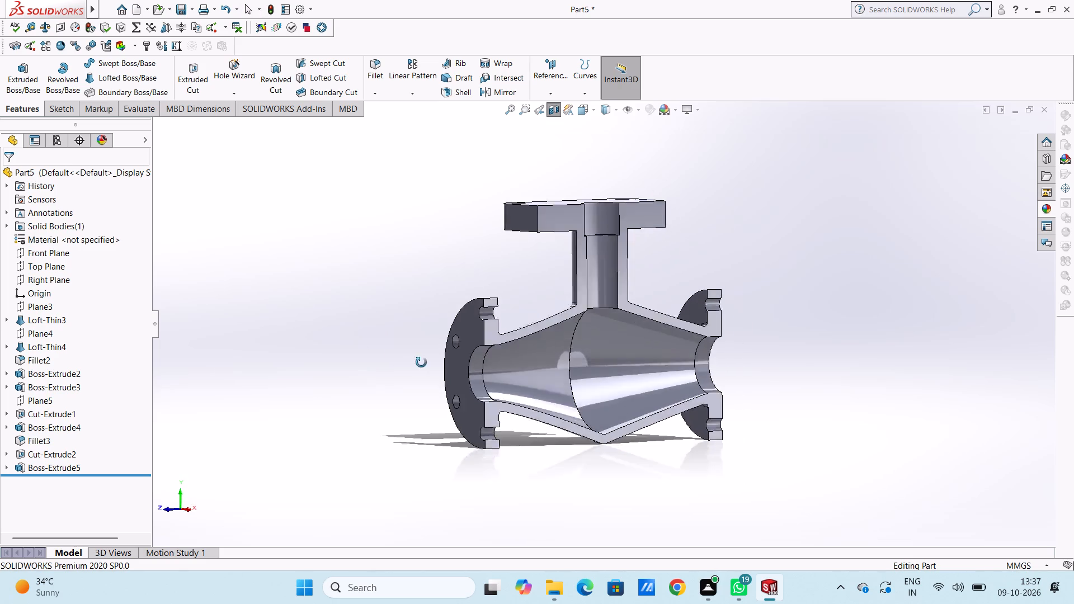
middle_drag(421, 362, 375, 367)
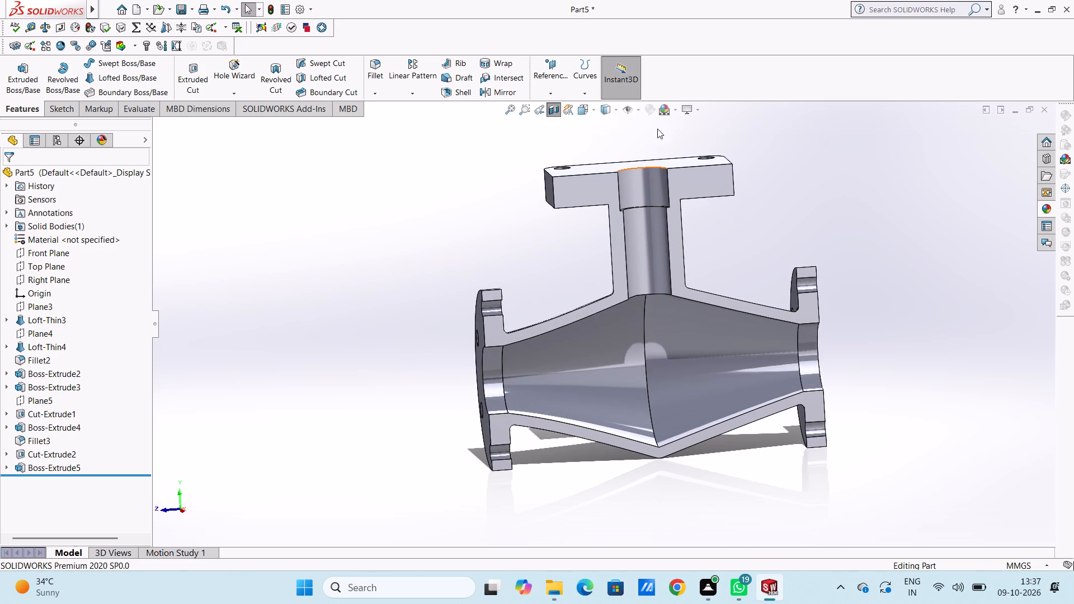
click(549, 111)
middle_drag(424, 239, 479, 276)
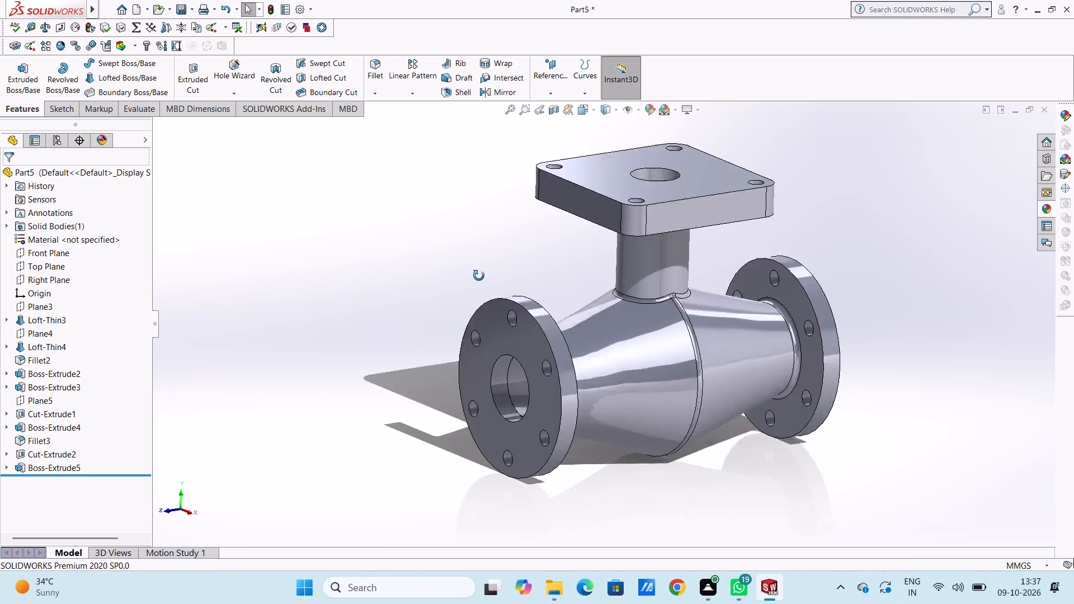
middle_drag(479, 276, 482, 278)
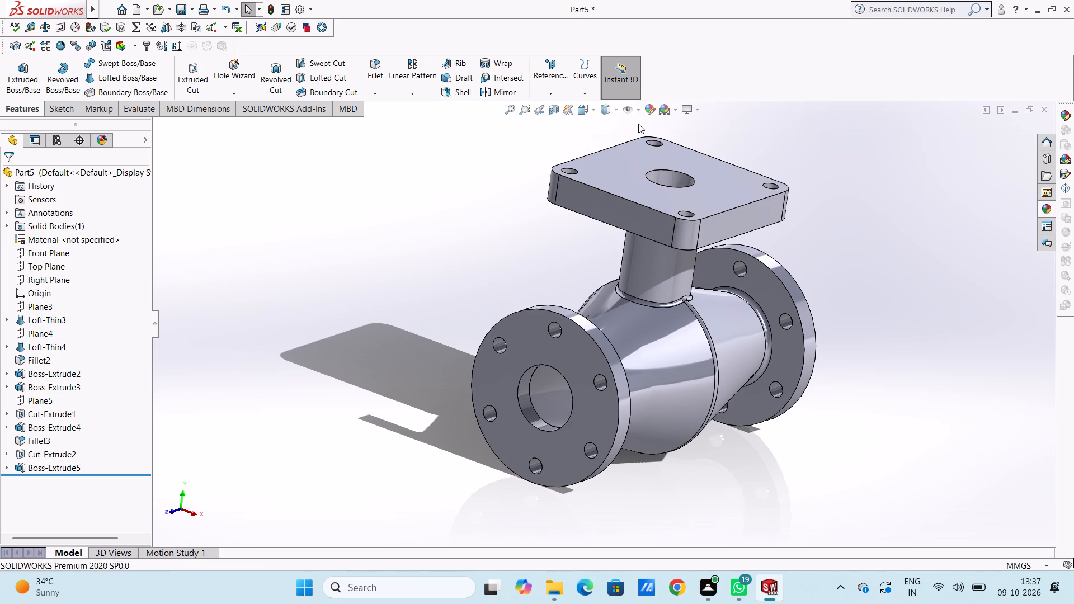
Change the whole part's colour to a green shade with RGB values 0, 208, 122.
click(651, 112)
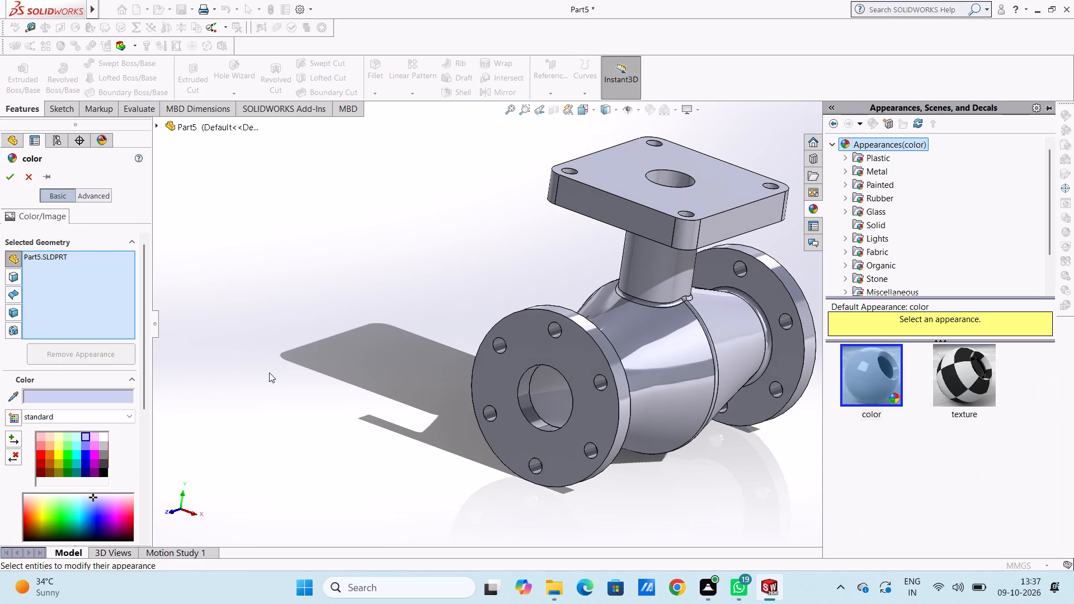
click(67, 443)
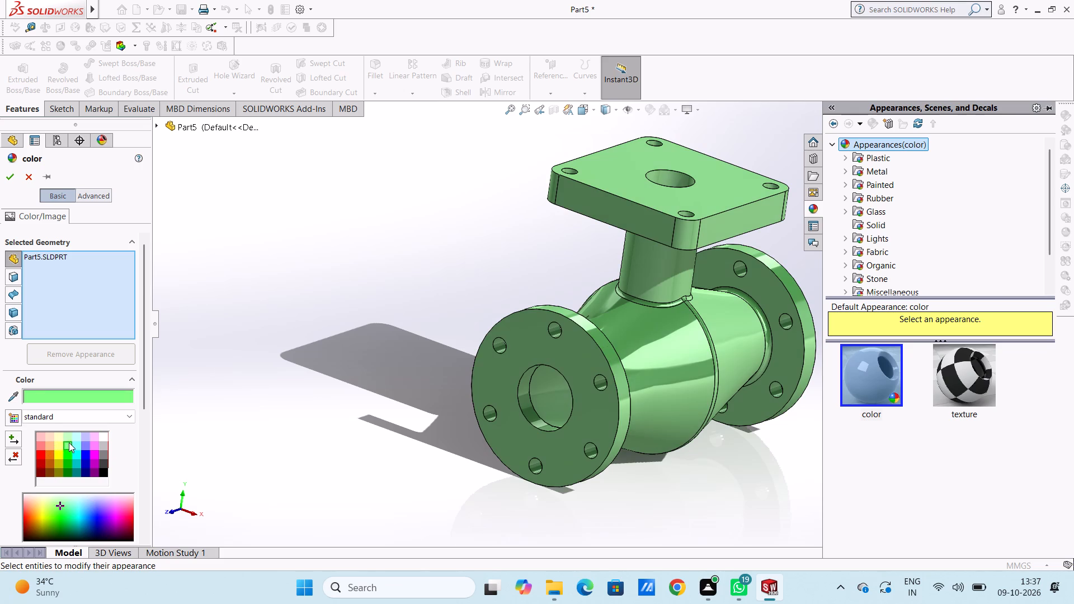
scroll(76, 467, down, 3)
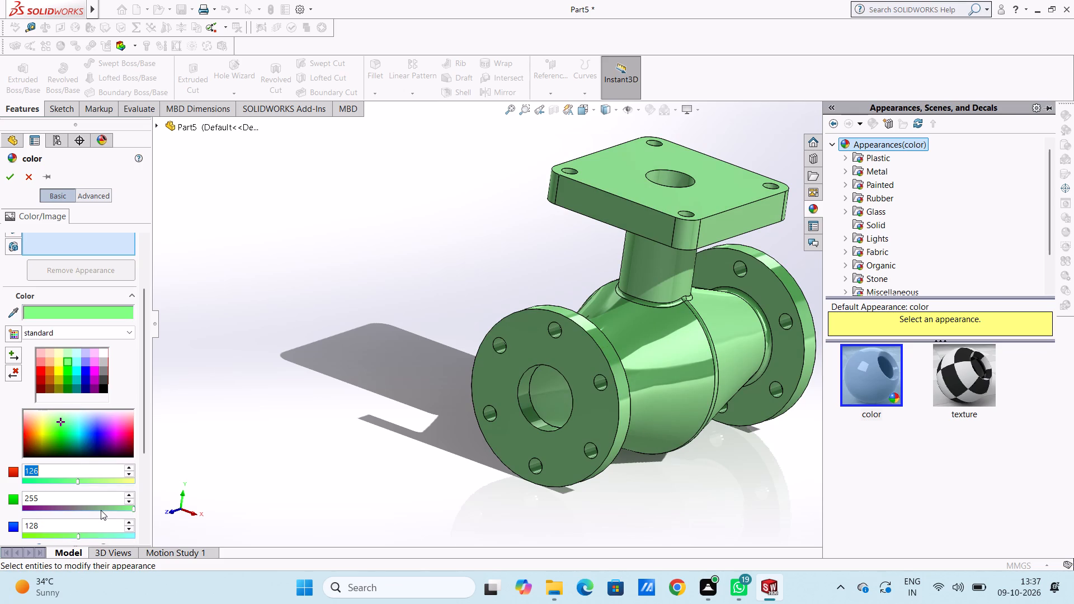
click(101, 508)
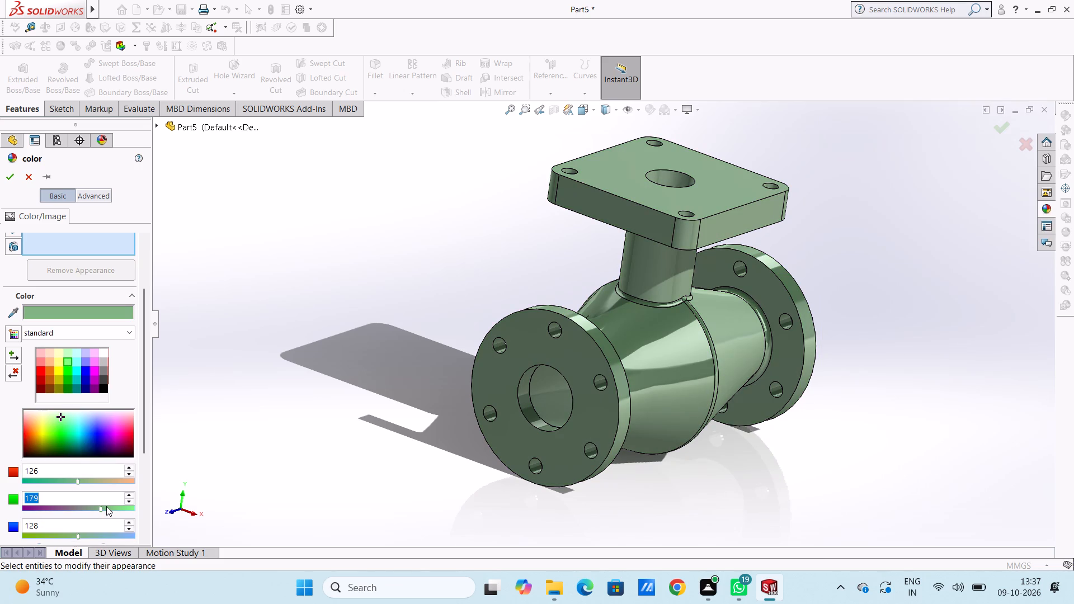
click(67, 535)
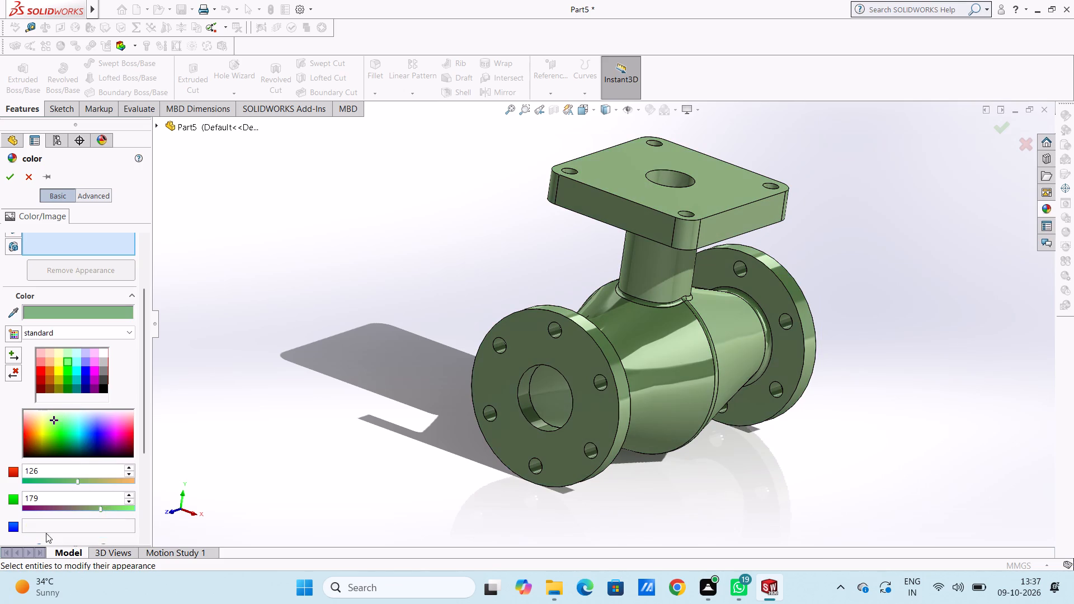
click(46, 533)
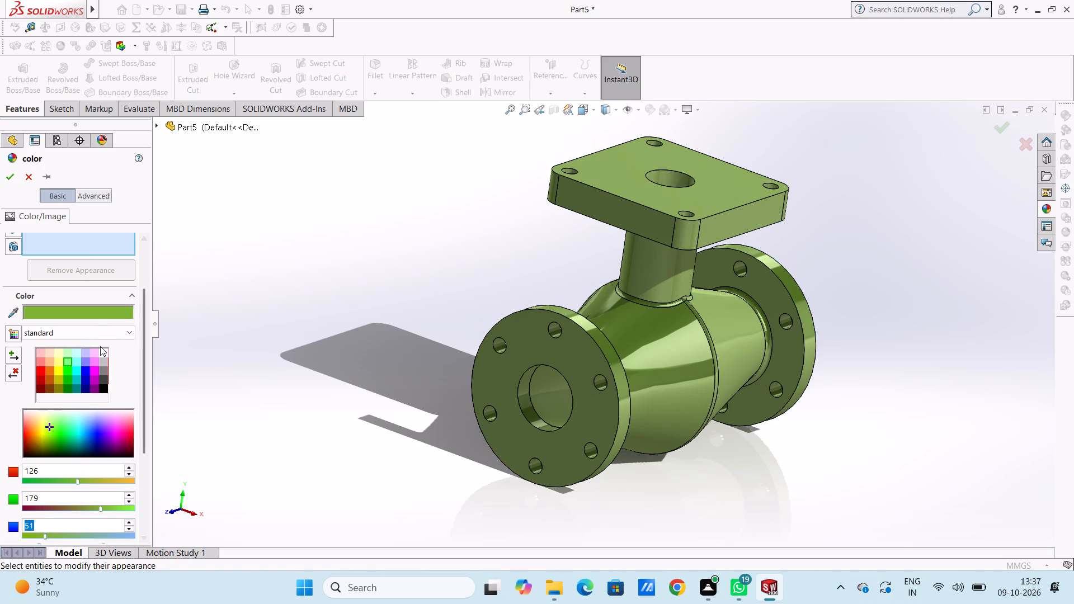
click(68, 353)
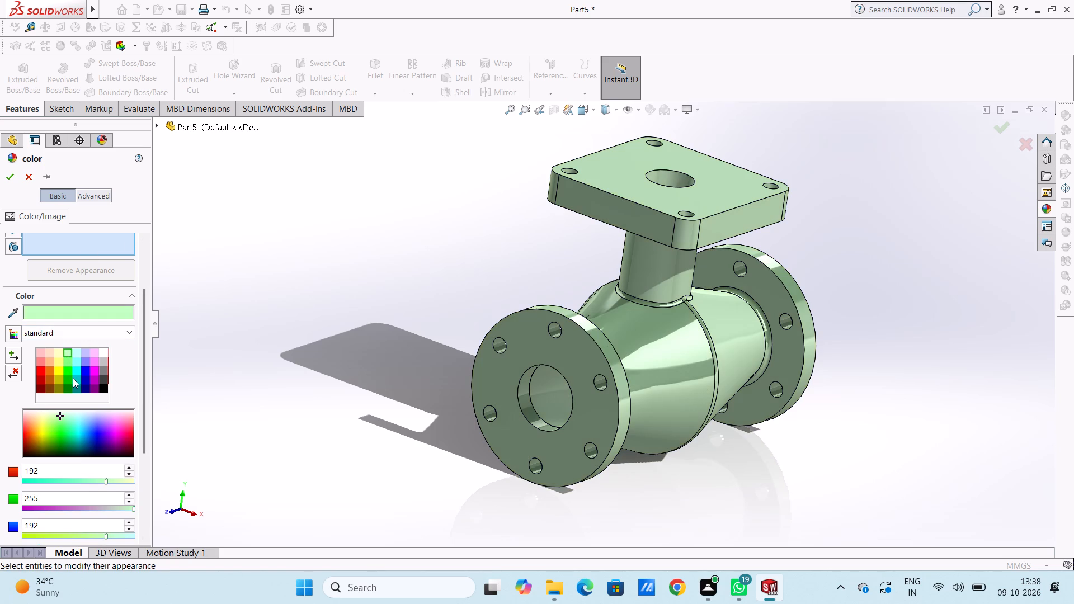
click(68, 370)
click(68, 383)
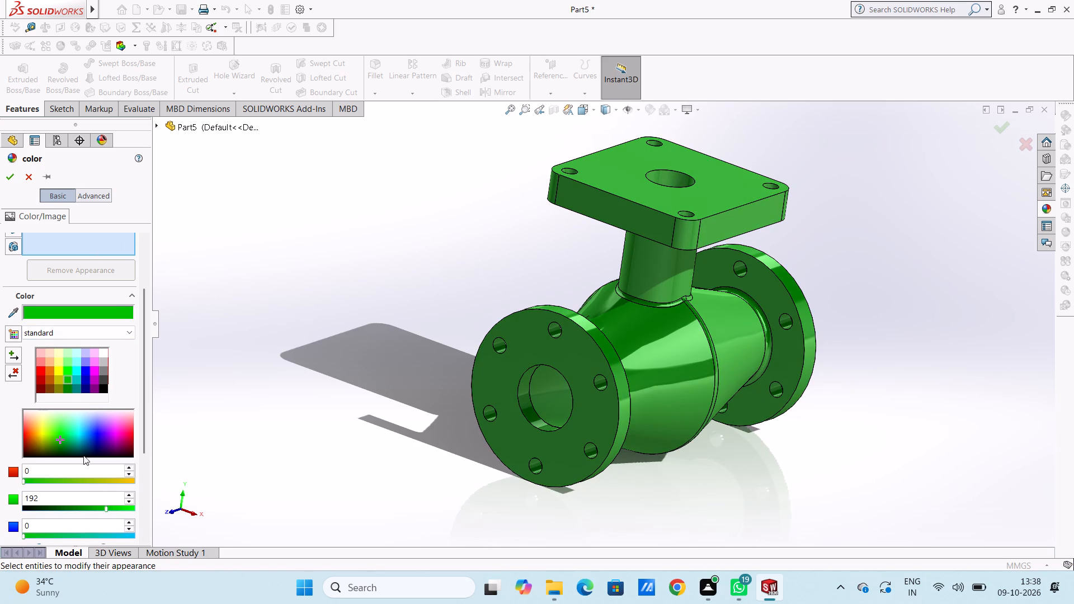
click(68, 388)
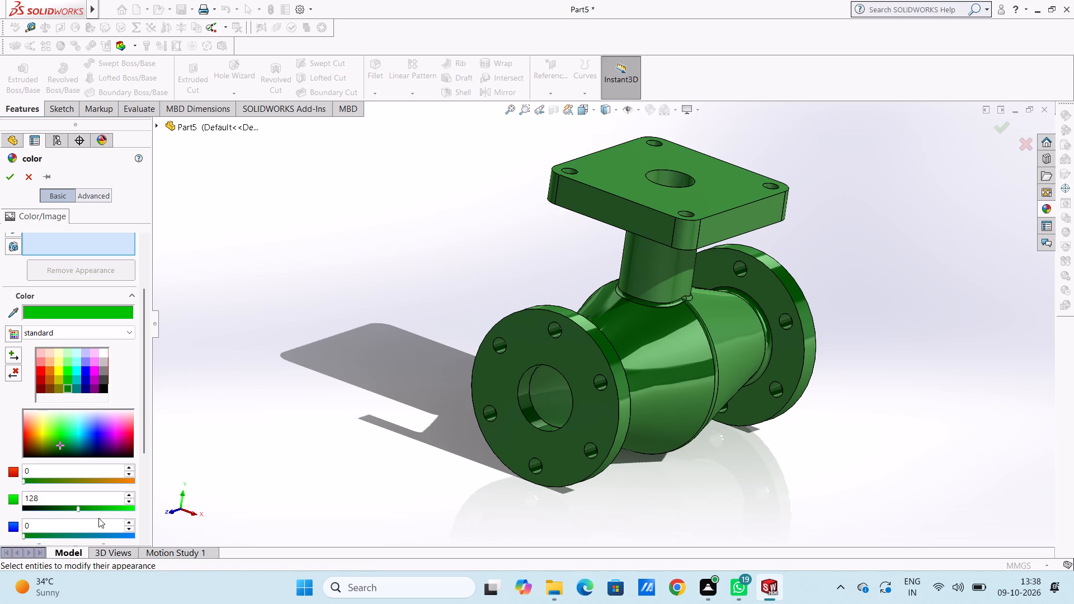
click(107, 508)
click(114, 508)
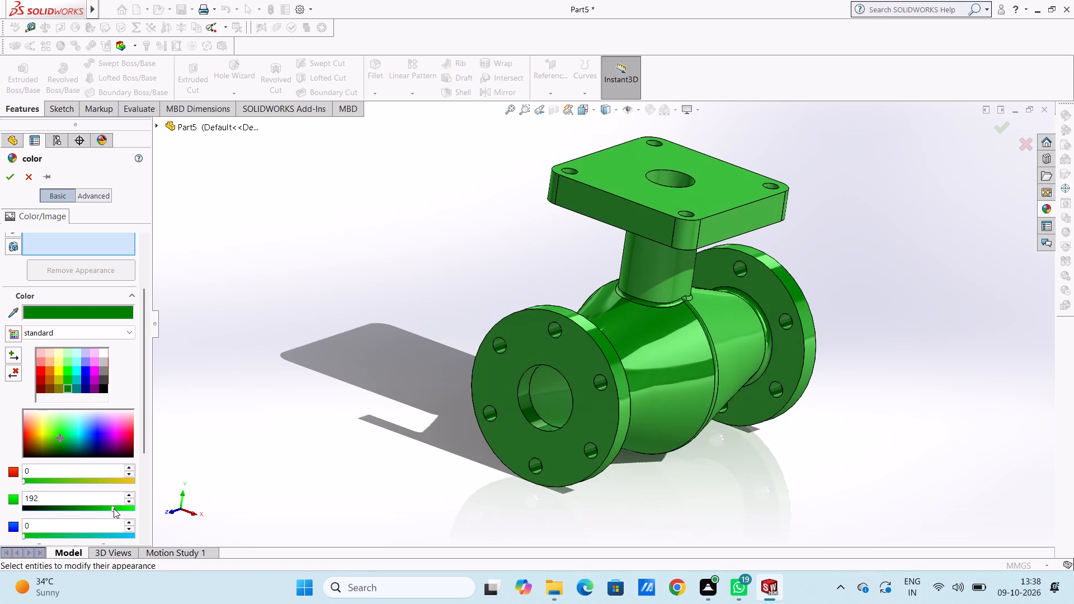
click(77, 534)
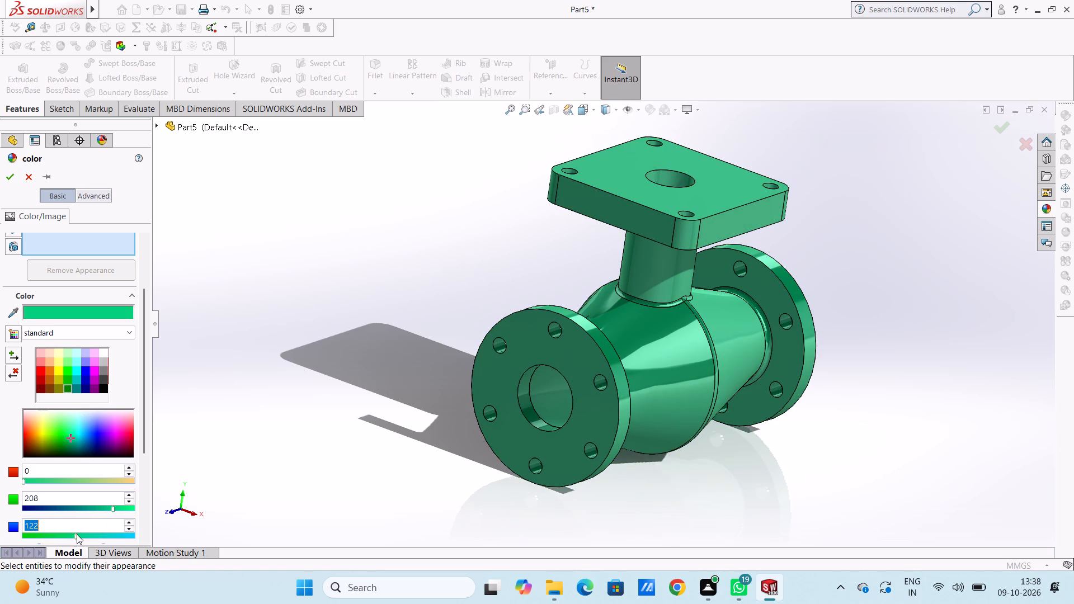
click(13, 177)
Apply the chromium plate metal appearance to only the inner tapered loft face seen through the near end flange's bore.
middle_drag(416, 281, 458, 323)
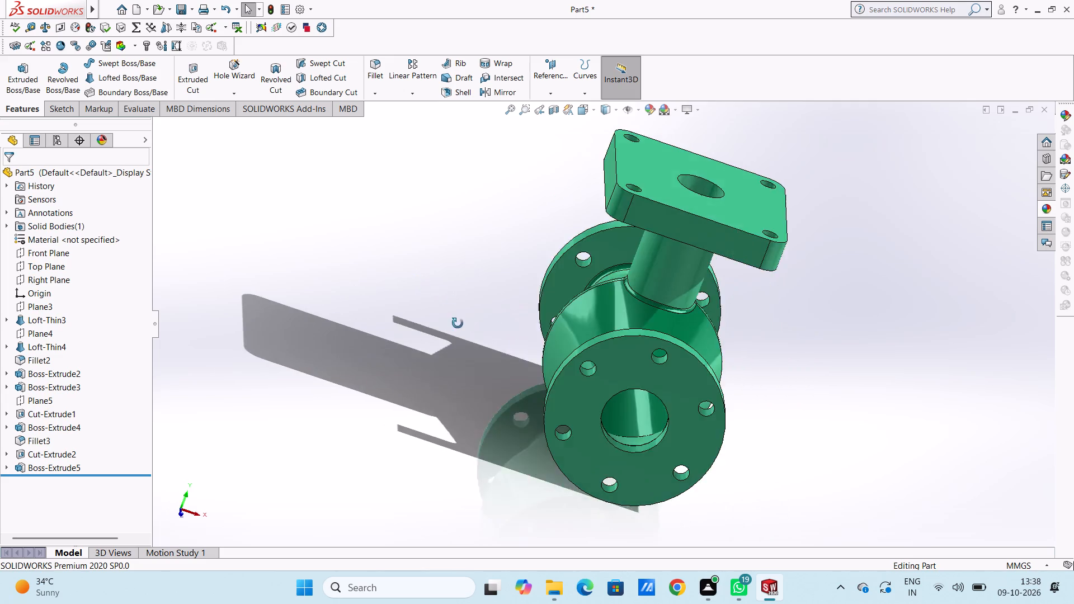
middle_drag(458, 323, 381, 276)
middle_drag(654, 455, 675, 451)
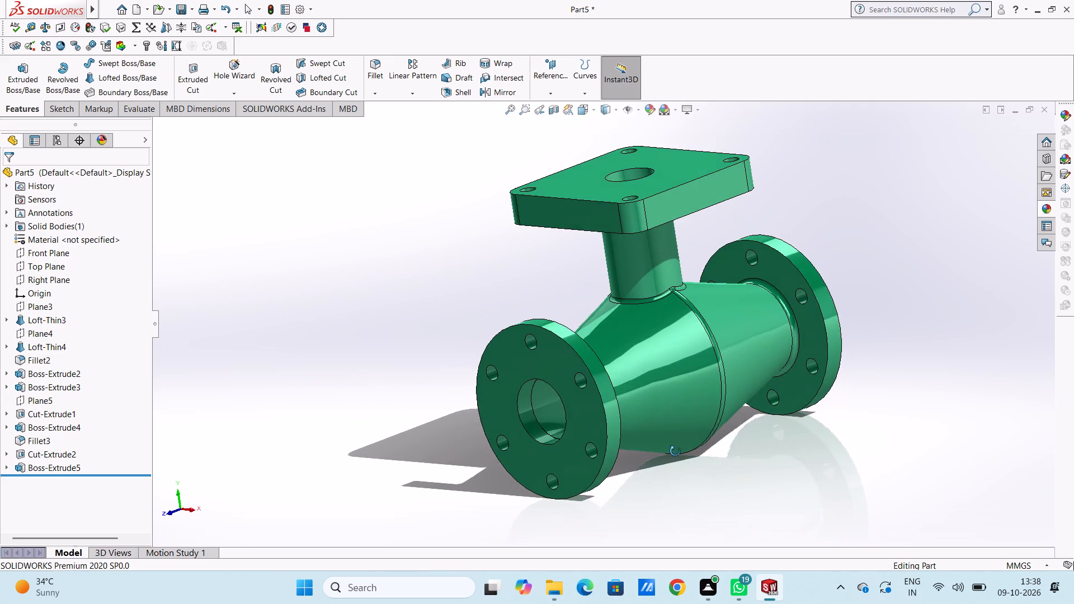
middle_drag(675, 451, 677, 451)
scroll(607, 409, down, 6)
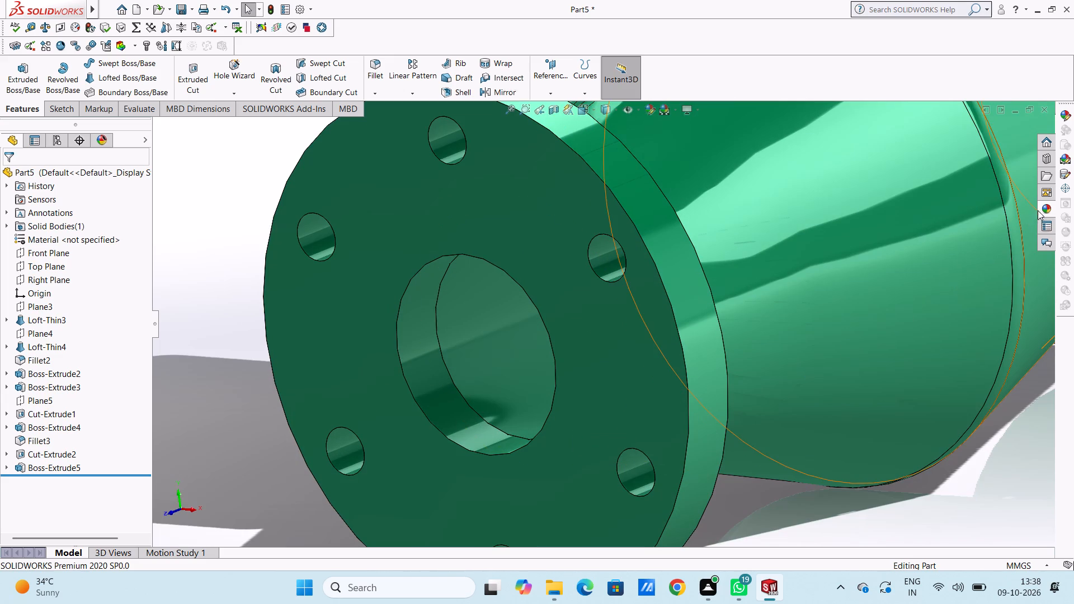
click(1042, 208)
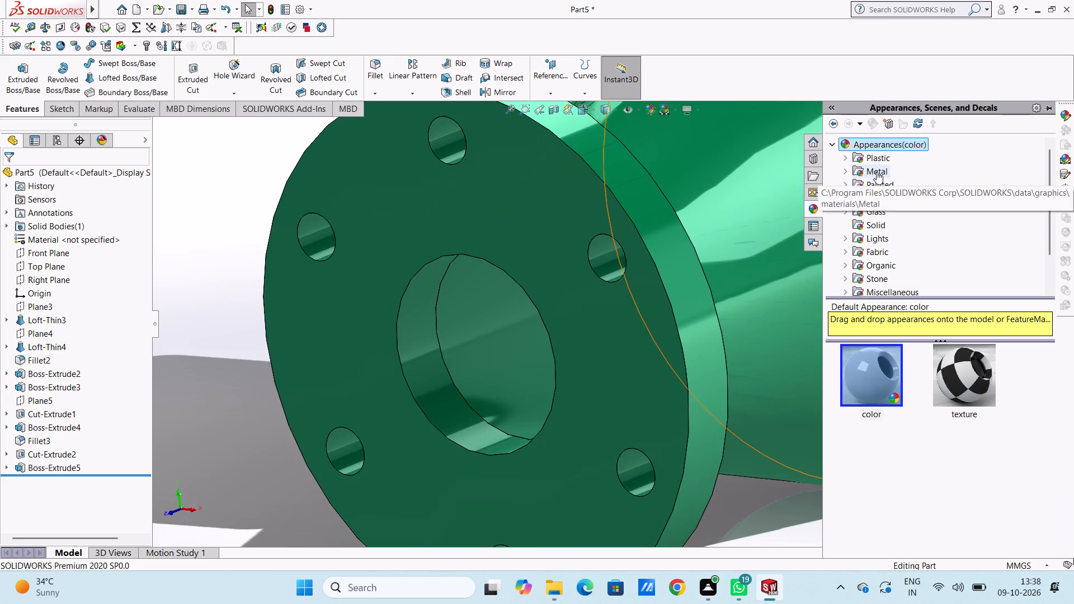
click(877, 172)
drag(964, 363, 495, 329)
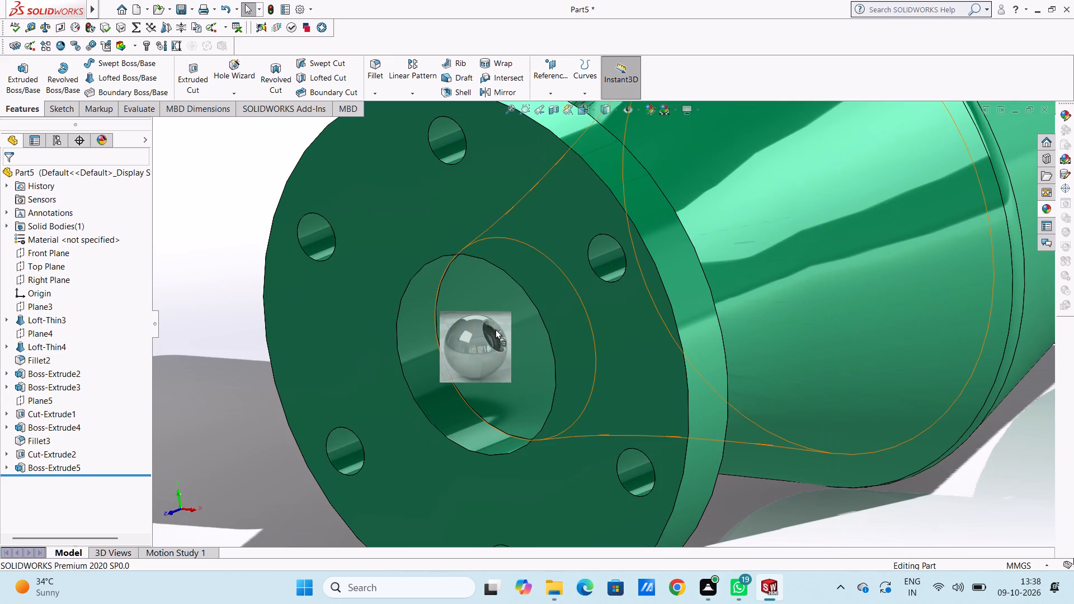
drag(495, 329, 497, 329)
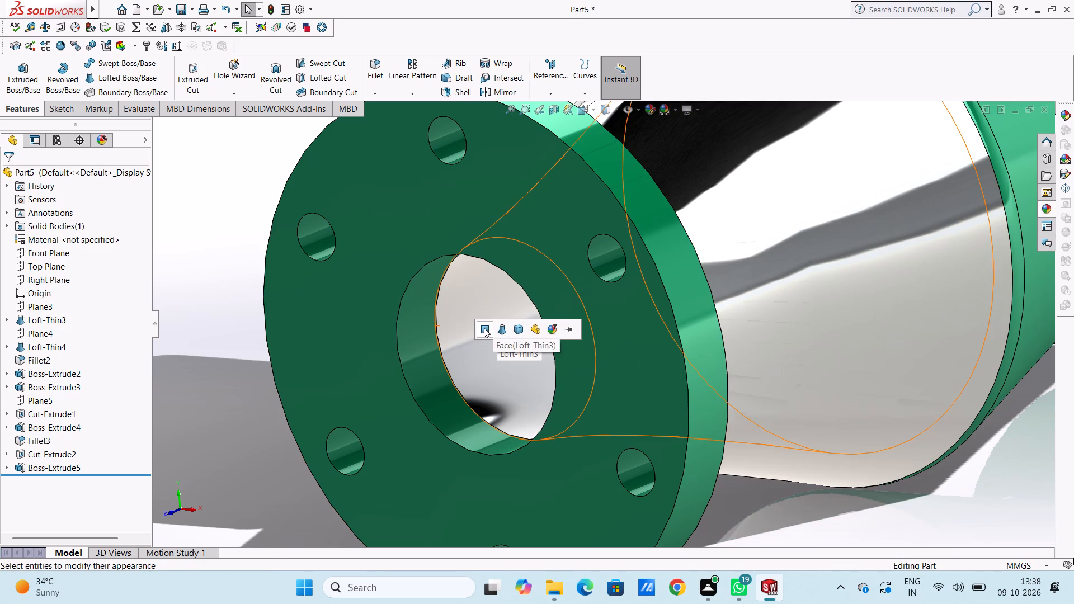
click(484, 328)
Apply the chromium plate appearance to the inner face of the top bolt hole in the near end flange.
scroll(484, 329, up, 4)
scroll(544, 238, down, 6)
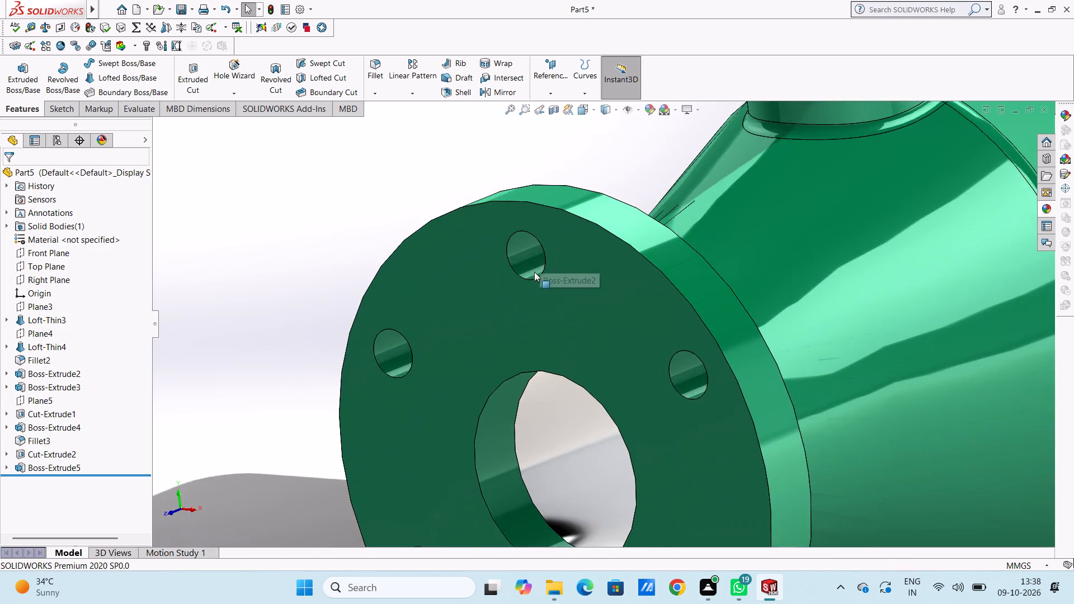
scroll(534, 272, down, 2)
click(1038, 205)
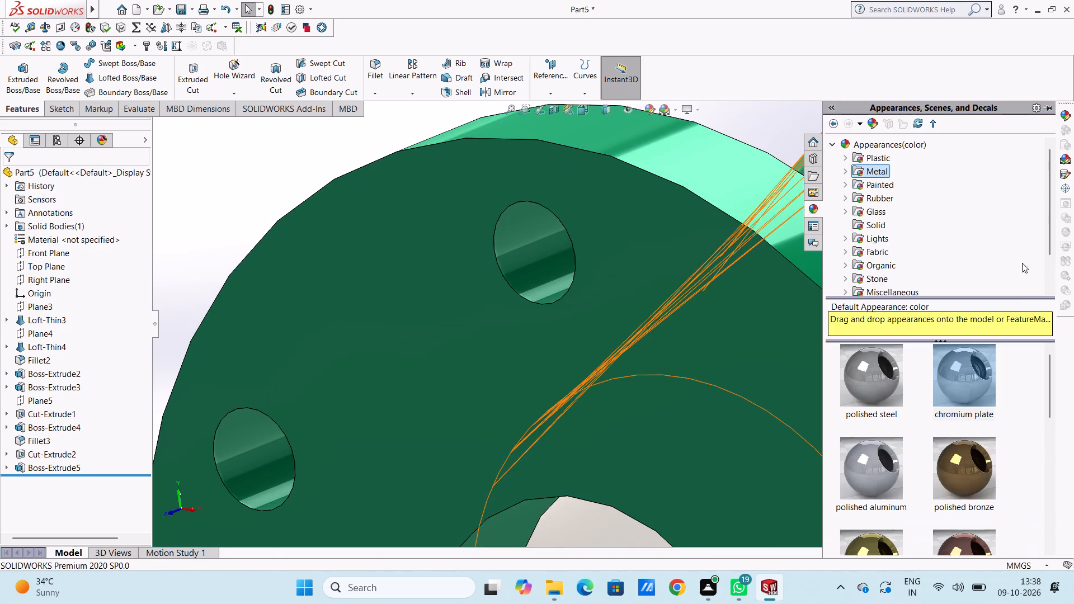
drag(971, 375, 527, 266)
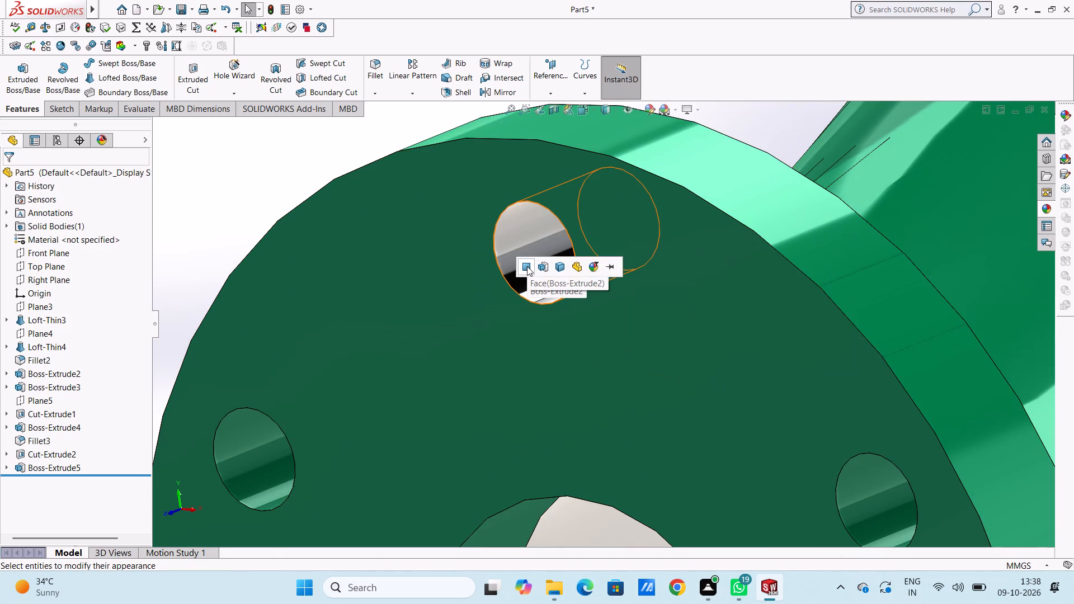
click(527, 267)
Apply the chromium plate appearance to the inner face of the near end flange's upper-left bolt hole.
scroll(447, 352, up, 4)
scroll(437, 389, down, 5)
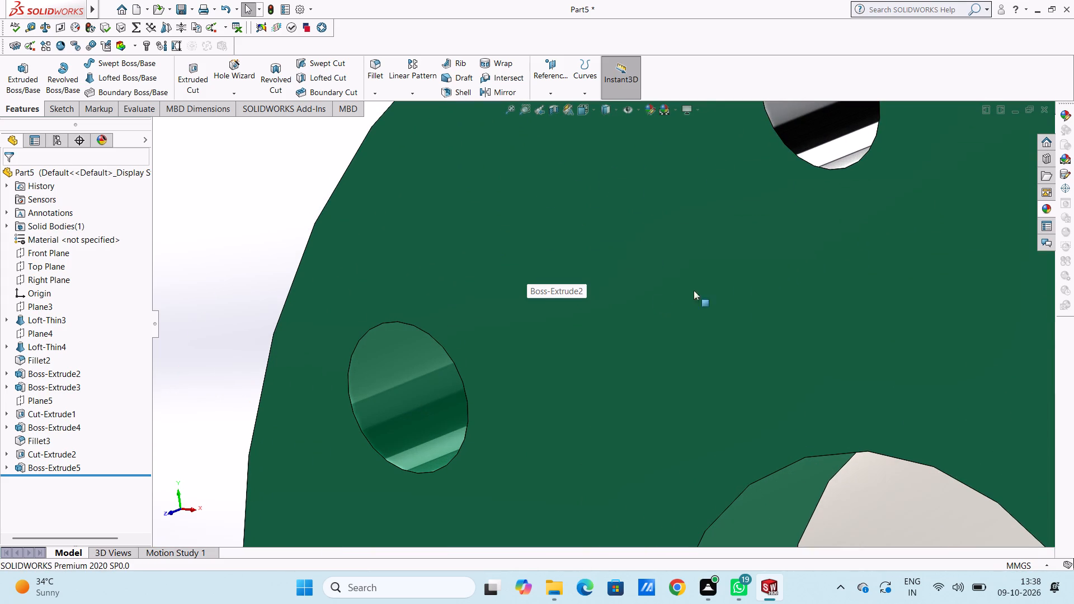
click(1044, 205)
drag(968, 380, 451, 372)
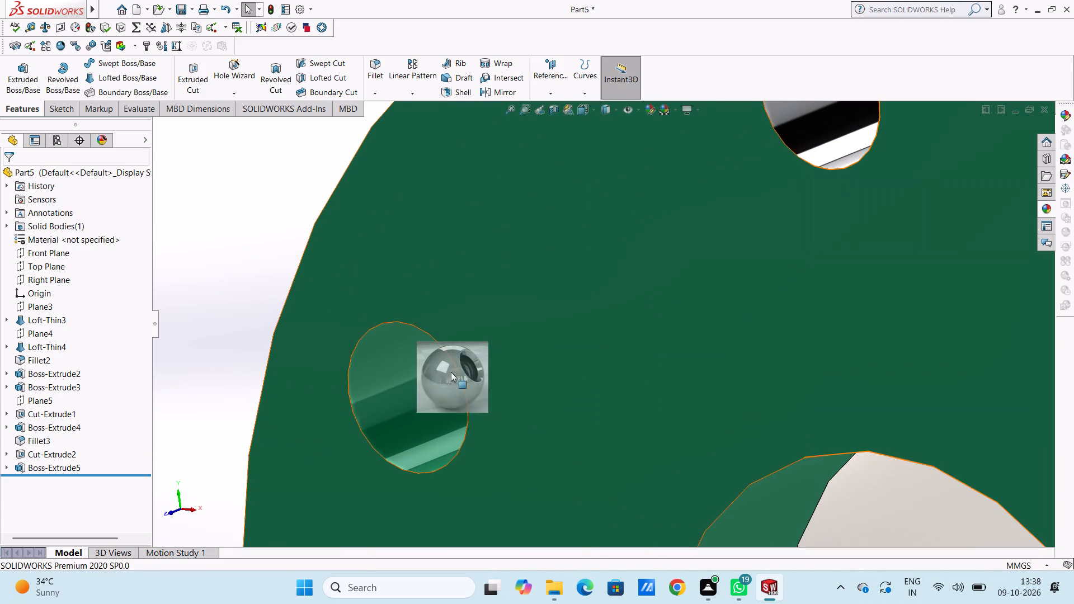
drag(451, 372, 408, 377)
click(408, 377)
Apply the chromium plate appearance to the inner face of the near end flange's lower-left bolt hole.
scroll(467, 411, up, 5)
scroll(519, 422, up, 5)
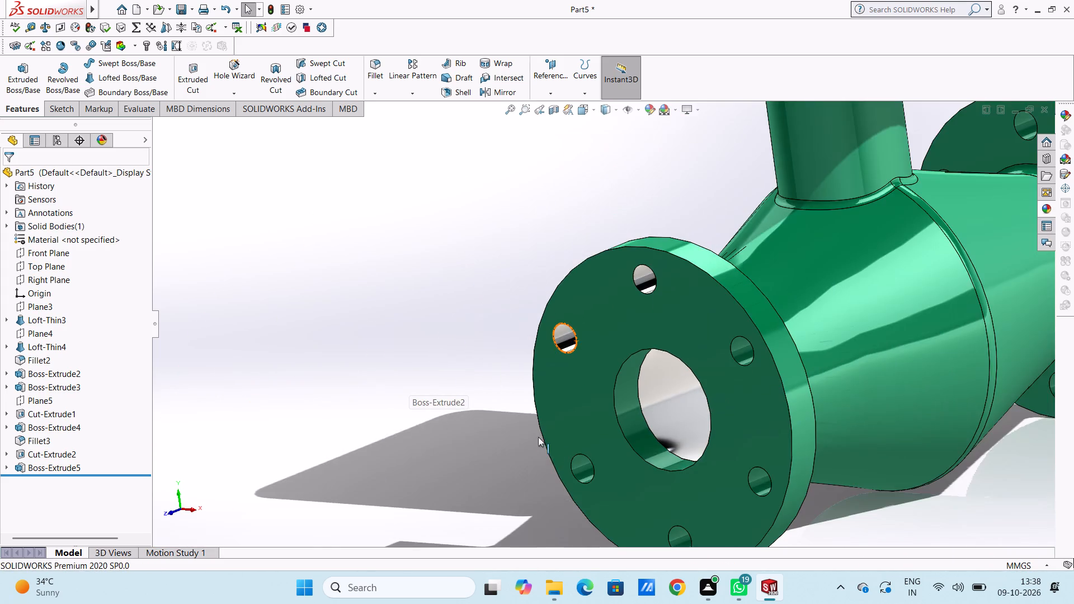
scroll(631, 523, down, 5)
scroll(522, 360, down, 4)
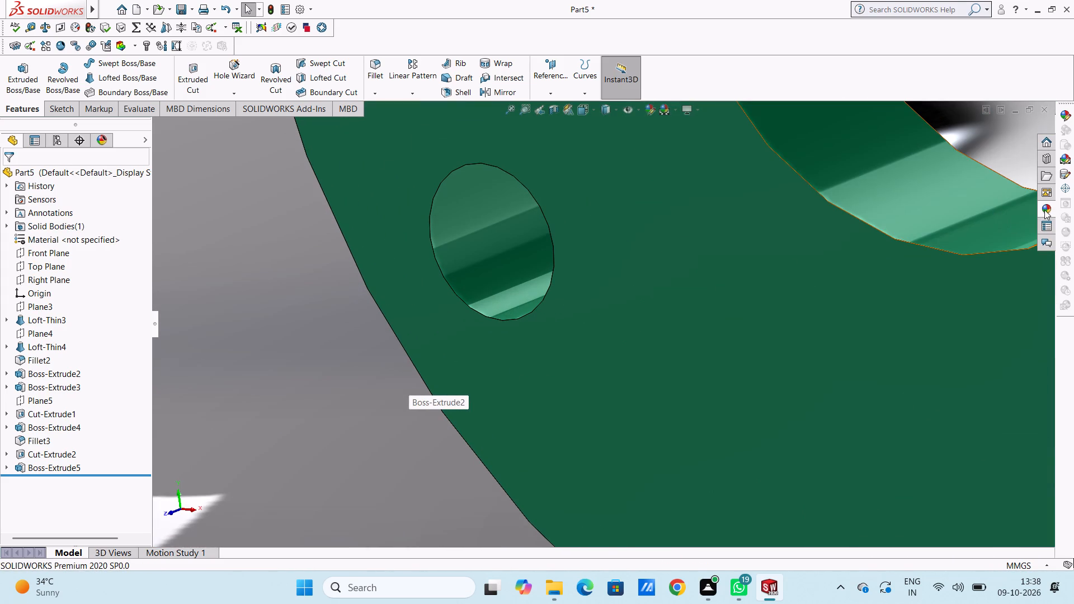
click(1044, 210)
drag(971, 372, 502, 224)
click(502, 224)
Apply the chromium plate appearance to the inner face of the near end flange's bottom bolt hole.
scroll(751, 372, up, 4)
scroll(842, 496, down, 3)
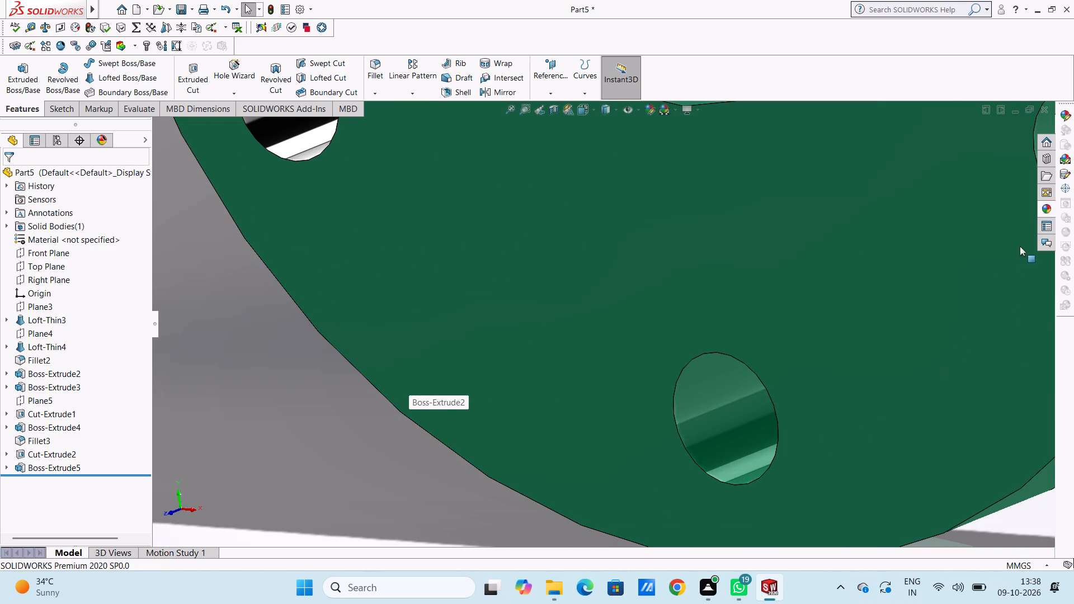
click(1045, 208)
drag(958, 358, 745, 416)
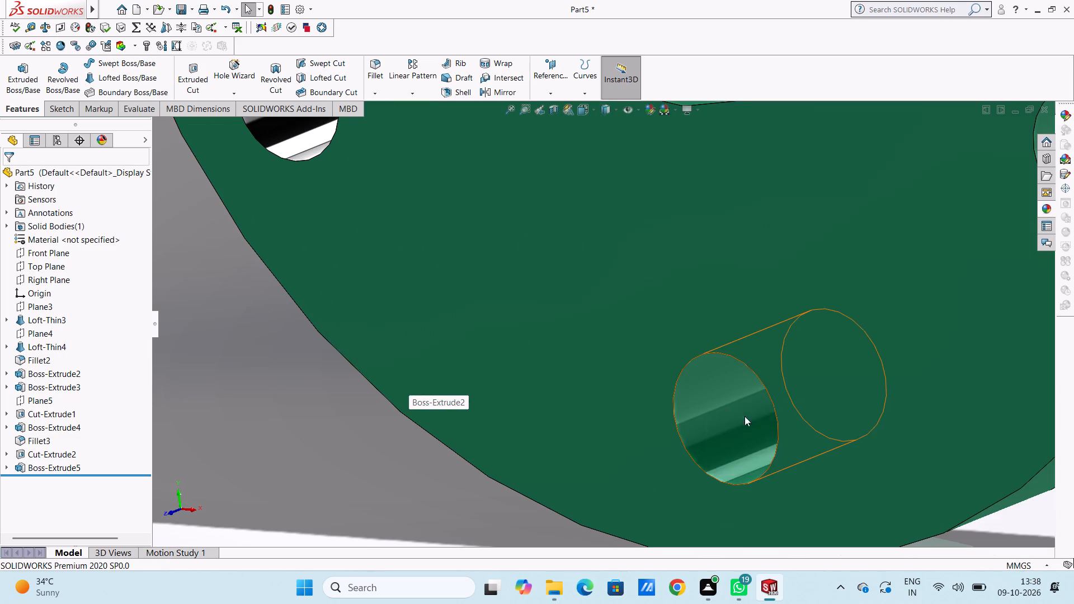
click(745, 416)
scroll(842, 407, down, 1)
scroll(842, 403, up, 4)
scroll(868, 263, up, 4)
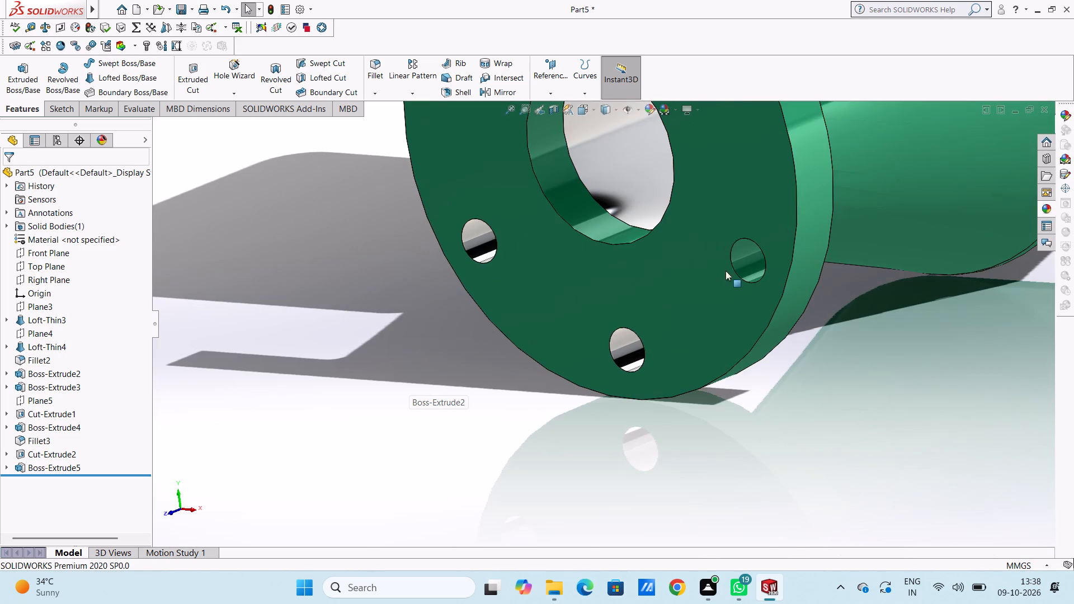
Apply the chromium plate appearance to the inner face of the near end flange's lower-right bolt hole.
scroll(725, 273, down, 4)
click(1046, 213)
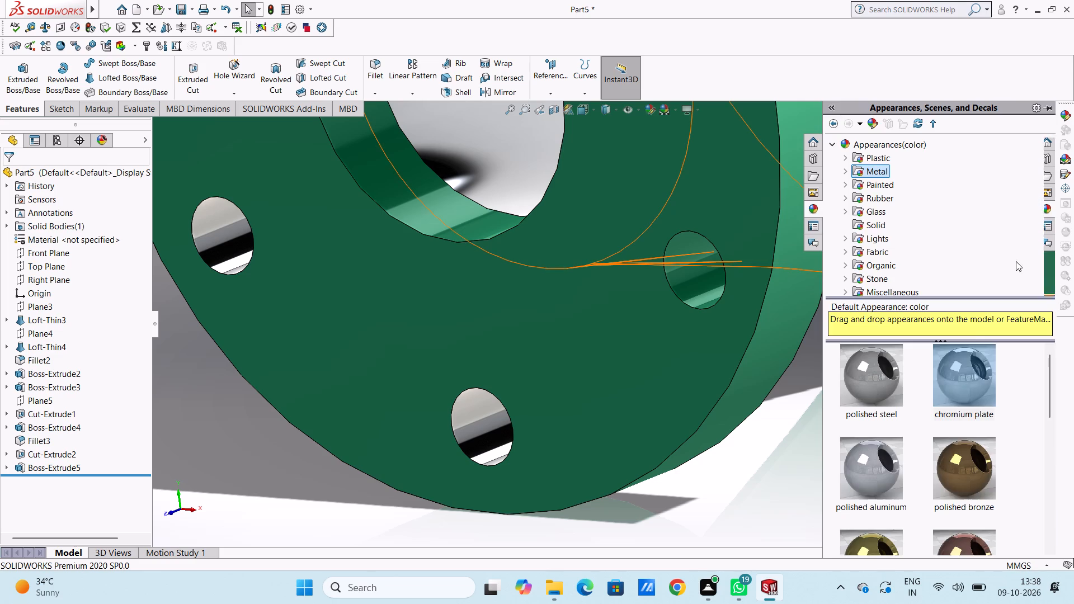
drag(966, 375, 685, 270)
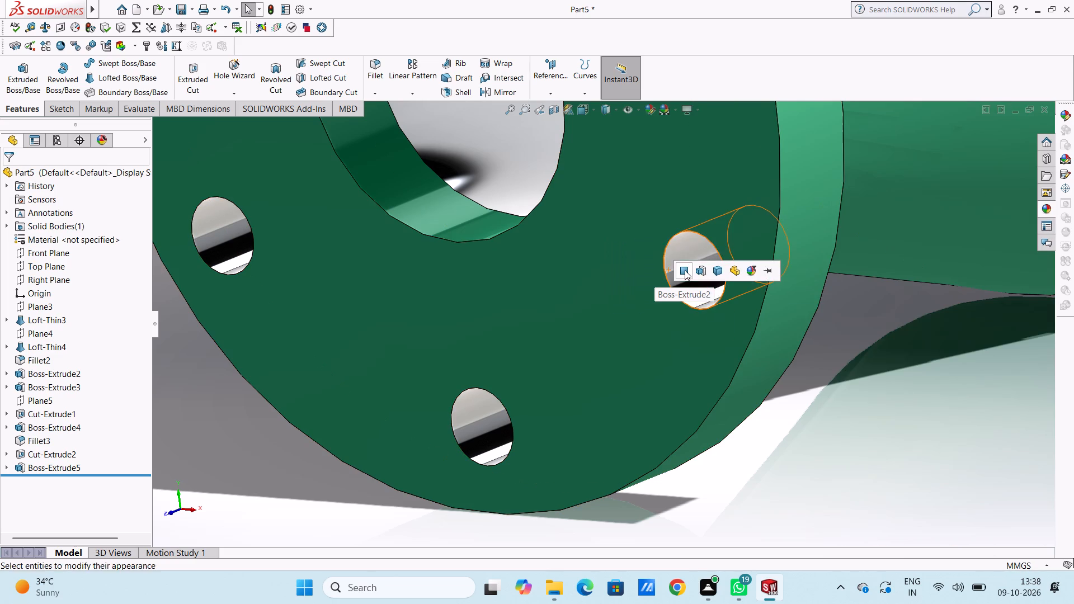
click(685, 270)
Apply the chromium plate appearance to the inner face of the near end flange's upper-right bolt hole.
scroll(697, 224, up, 4)
scroll(666, 150, up, 4)
scroll(638, 215, down, 5)
scroll(592, 286, down, 5)
click(1049, 207)
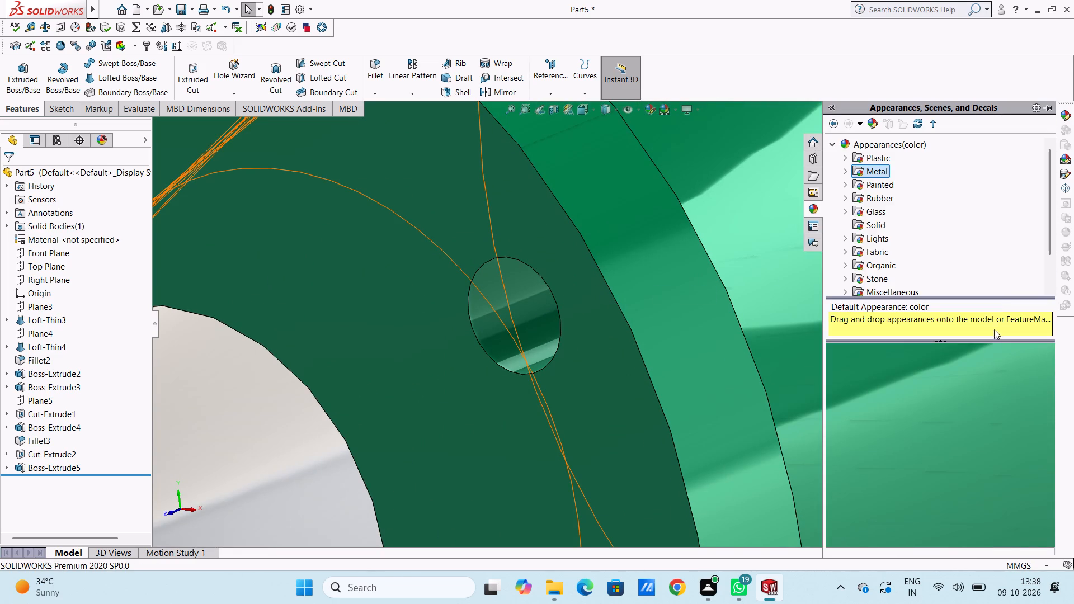
drag(938, 366, 501, 294)
click(501, 293)
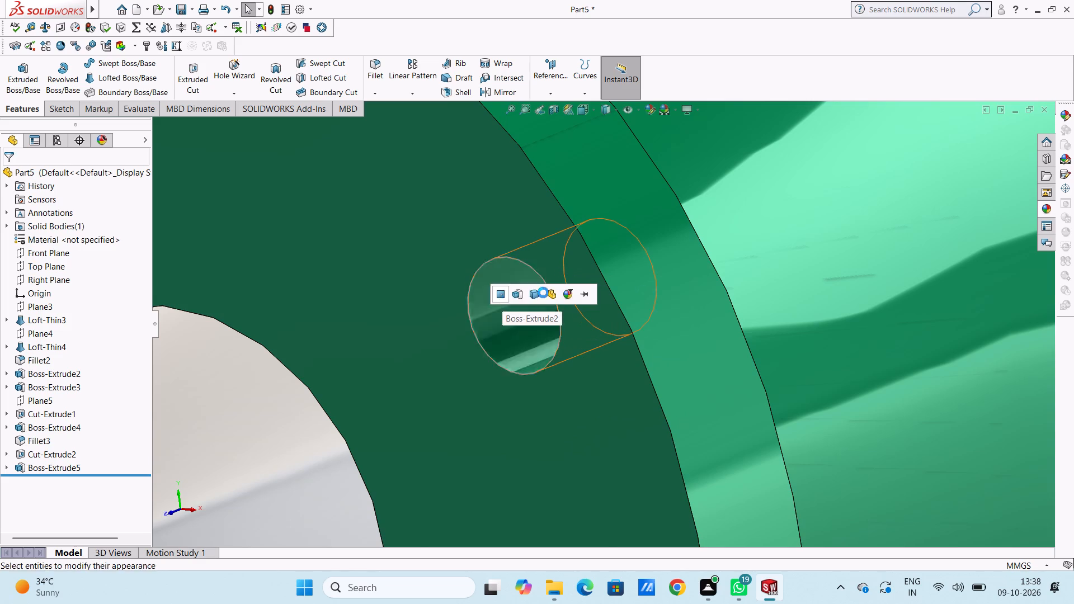
Apply the chromium plate appearance to the inner face of the square flange's large central hole.
scroll(660, 268, up, 10)
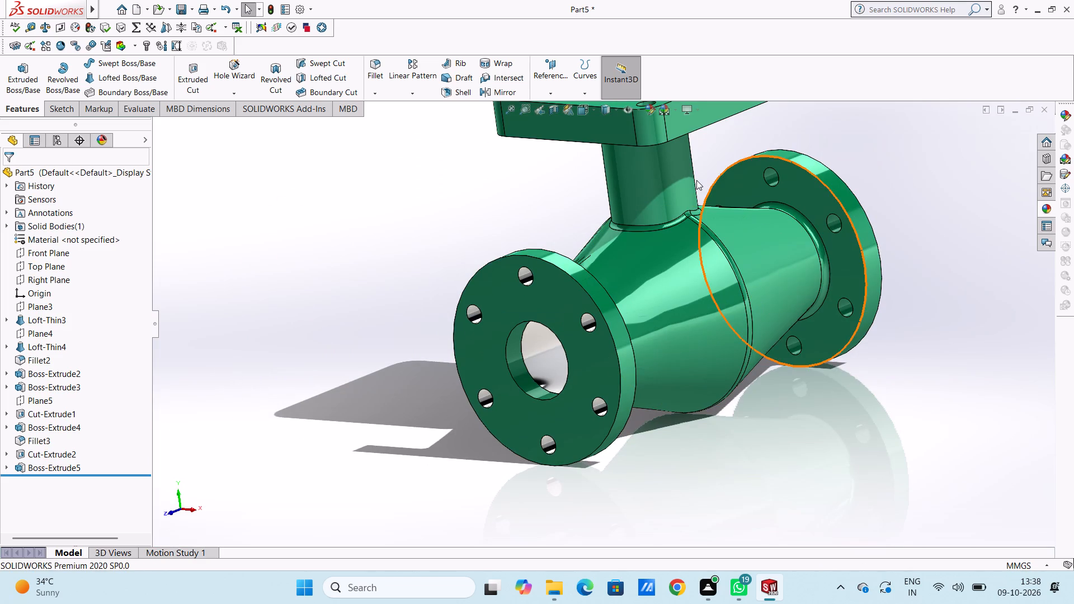
scroll(696, 180, up, 2)
scroll(647, 129, down, 4)
middle_drag(640, 180, 621, 333)
scroll(590, 305, down, 4)
click(1042, 209)
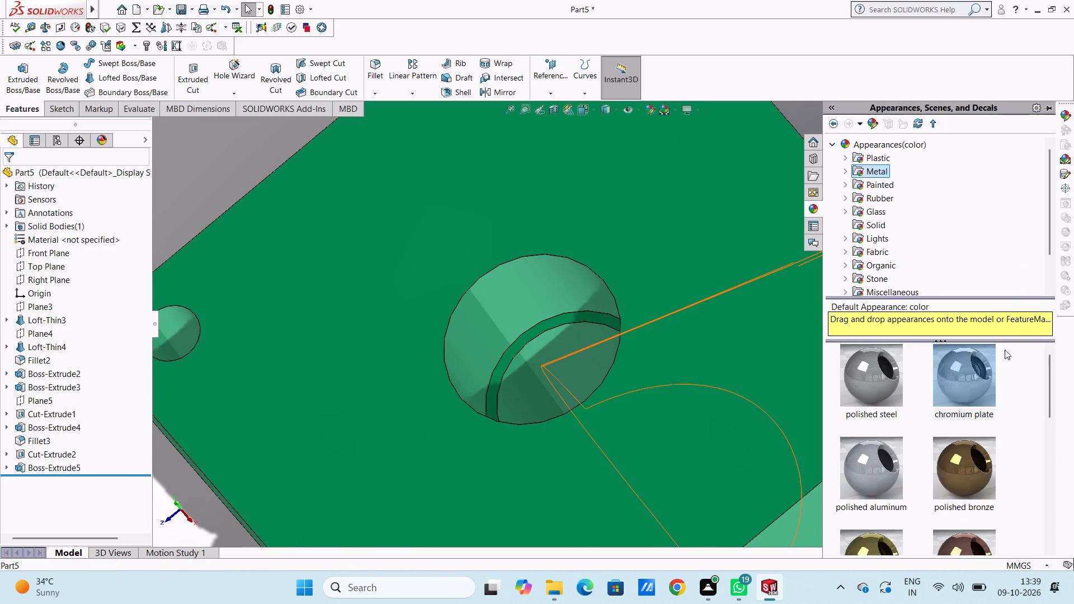
drag(969, 367, 508, 295)
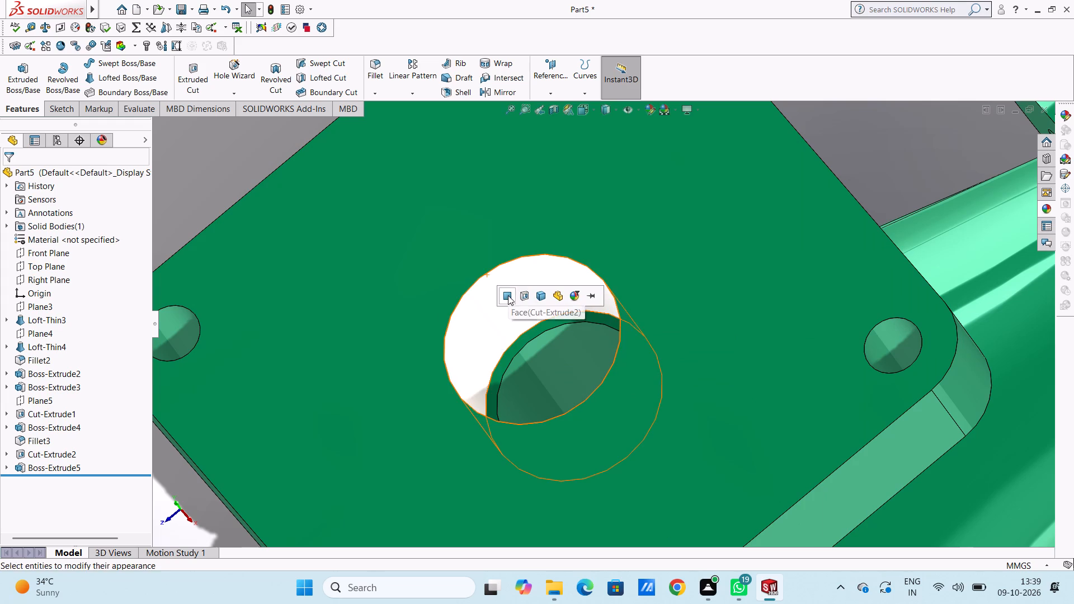
click(508, 295)
Apply the chromium plate appearance to the narrower inner bore face beneath the square flange's central hole.
scroll(539, 301, up, 3)
scroll(628, 437, down, 4)
middle_drag(566, 266, 596, 342)
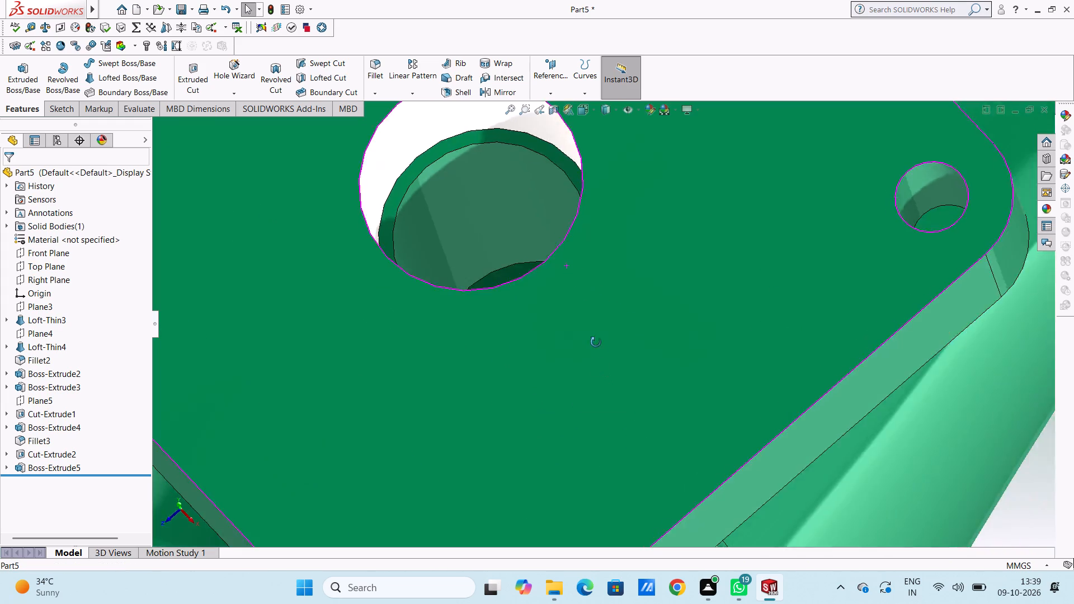
middle_drag(596, 342, 600, 367)
scroll(592, 323, down, 1)
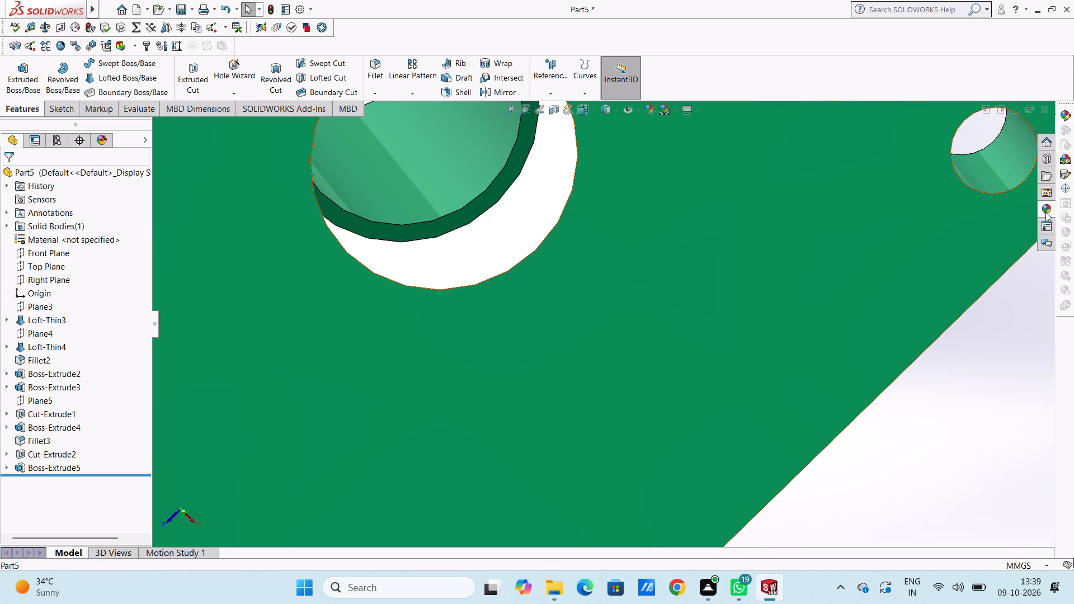
click(1045, 212)
drag(976, 376, 472, 159)
click(472, 159)
Apply the chromium plate appearance to the inner face of the square flange's right corner bolt hole.
scroll(543, 205, up, 4)
middle_drag(607, 275, 571, 214)
scroll(696, 242, up, 2)
scroll(722, 243, down, 4)
scroll(706, 327, down, 4)
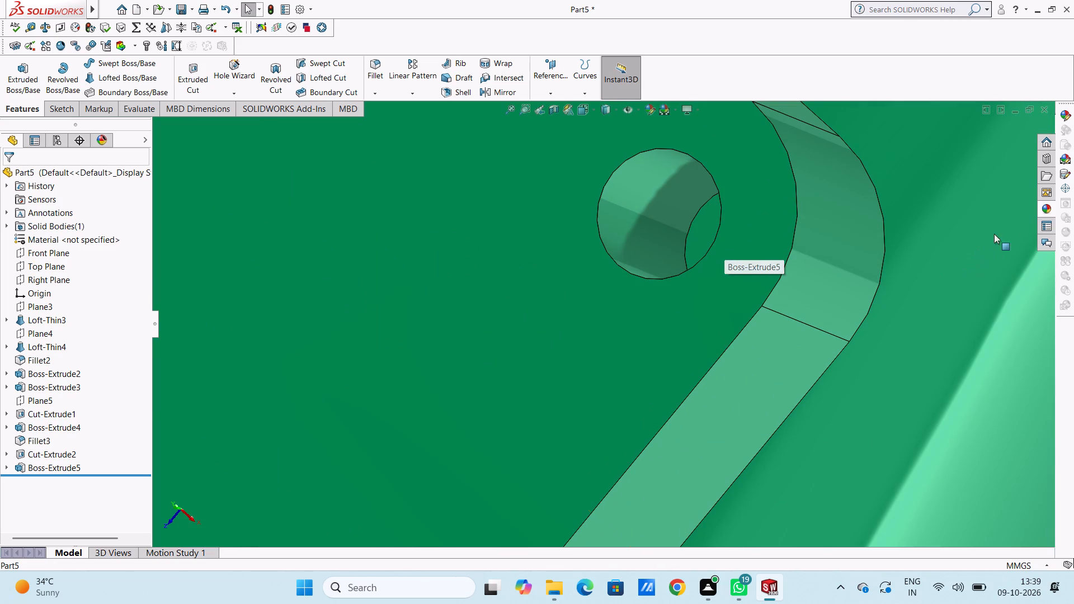
click(1048, 202)
drag(977, 365, 972, 366)
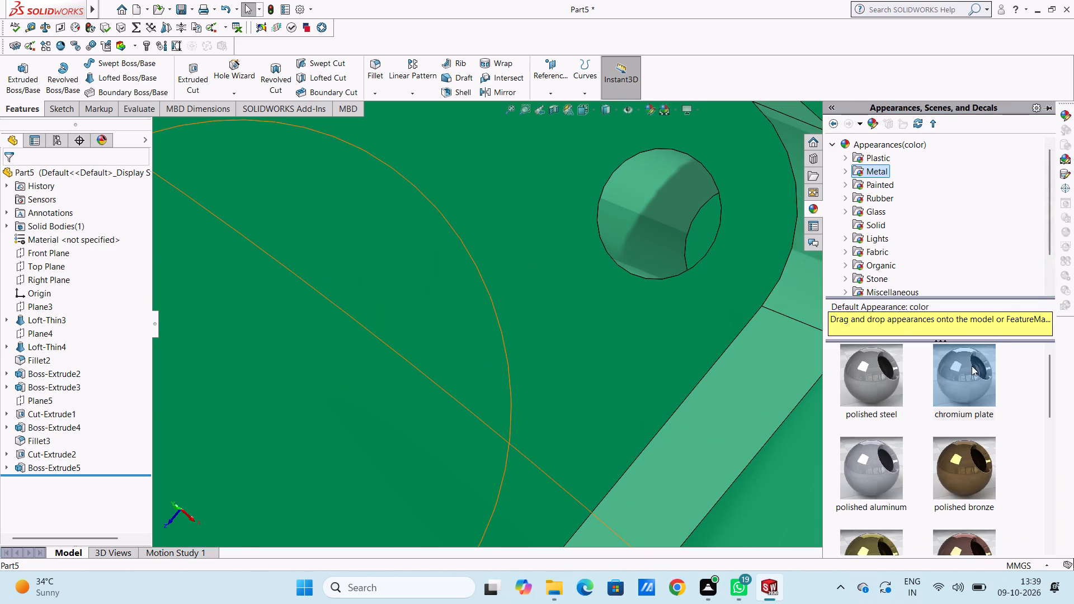
drag(972, 366, 690, 193)
click(690, 193)
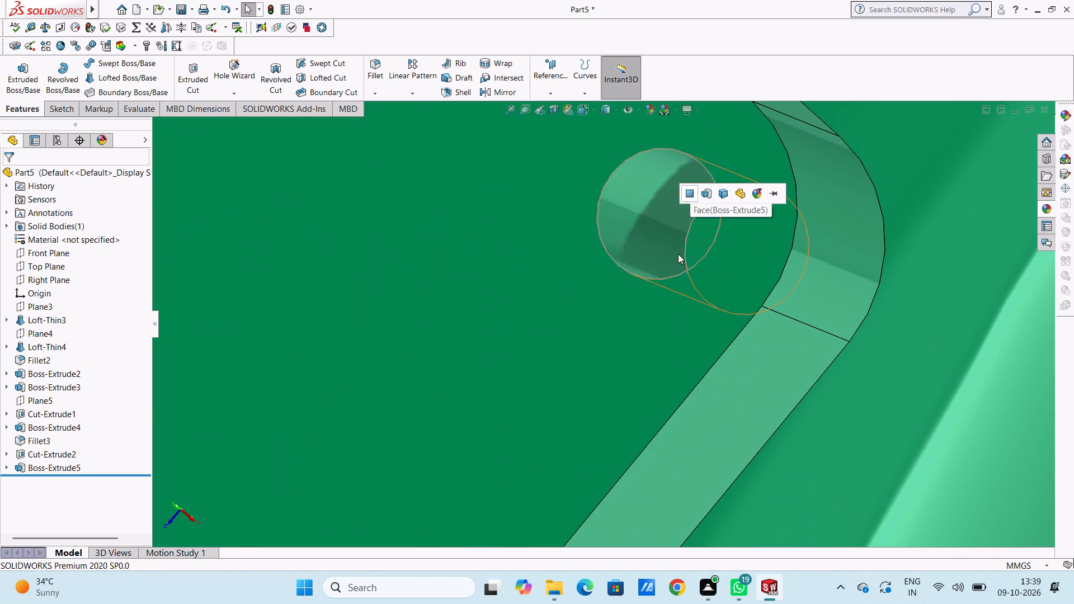
Apply the chromium plate appearance to the inner face of the square flange's left corner bolt hole.
scroll(663, 265, up, 6)
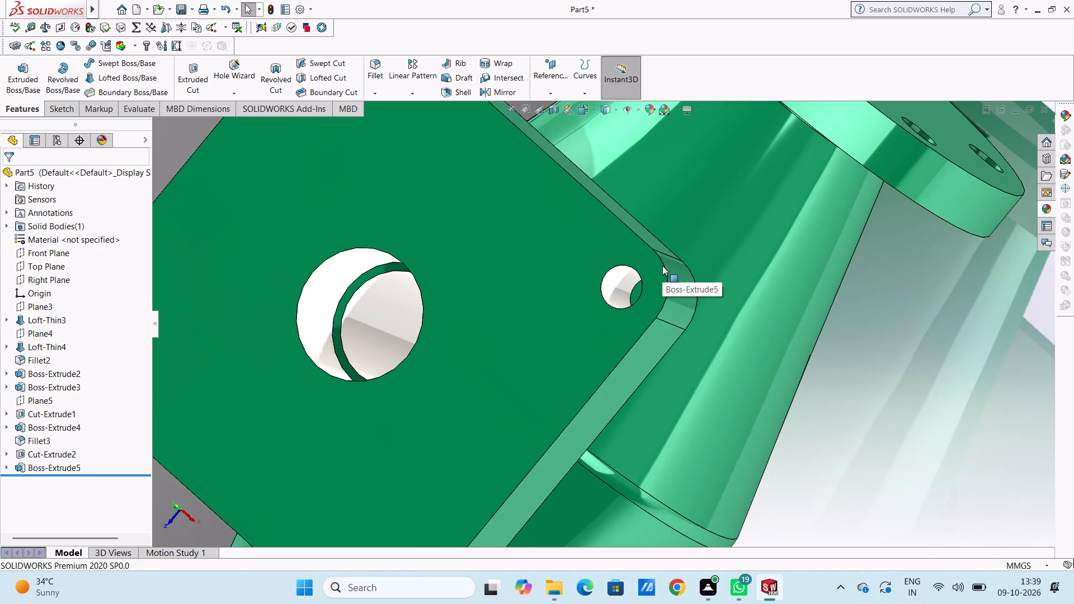
scroll(546, 352, up, 3)
scroll(350, 334, down, 9)
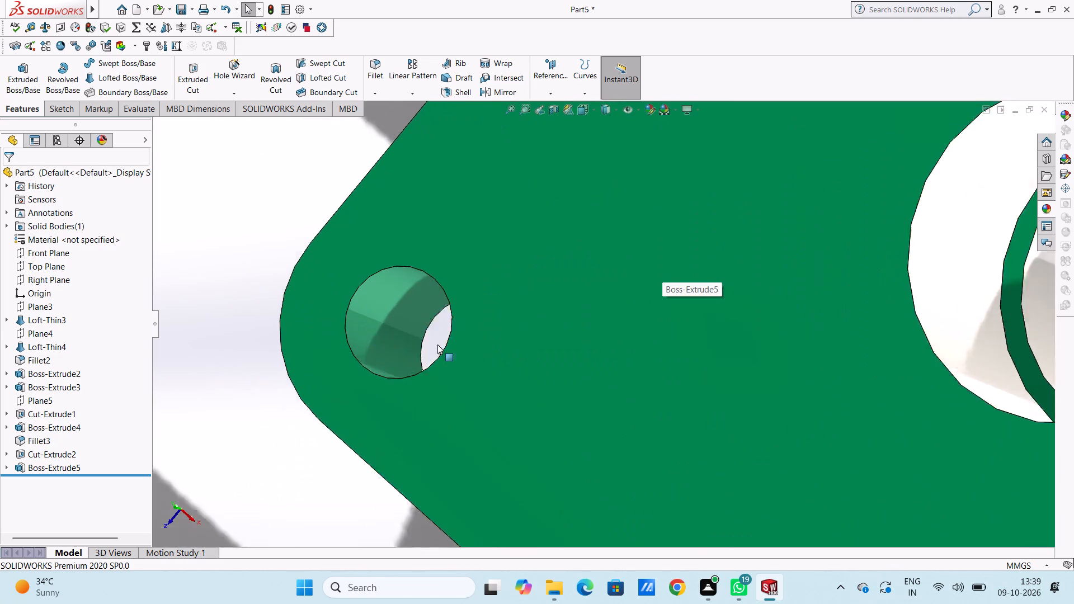
scroll(437, 345, down, 1)
click(1044, 207)
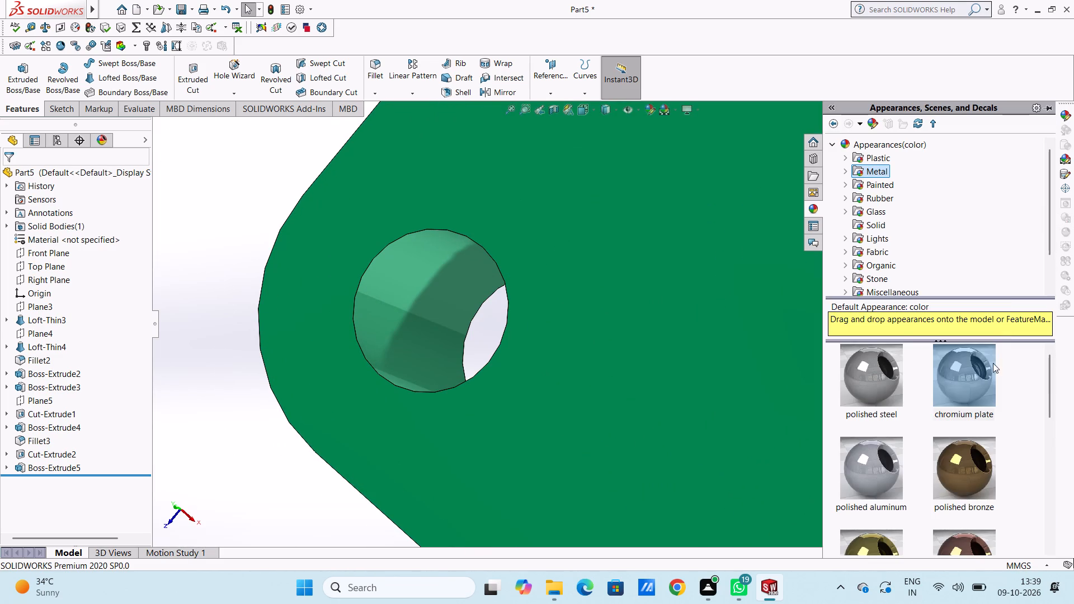
drag(978, 366, 467, 284)
click(467, 284)
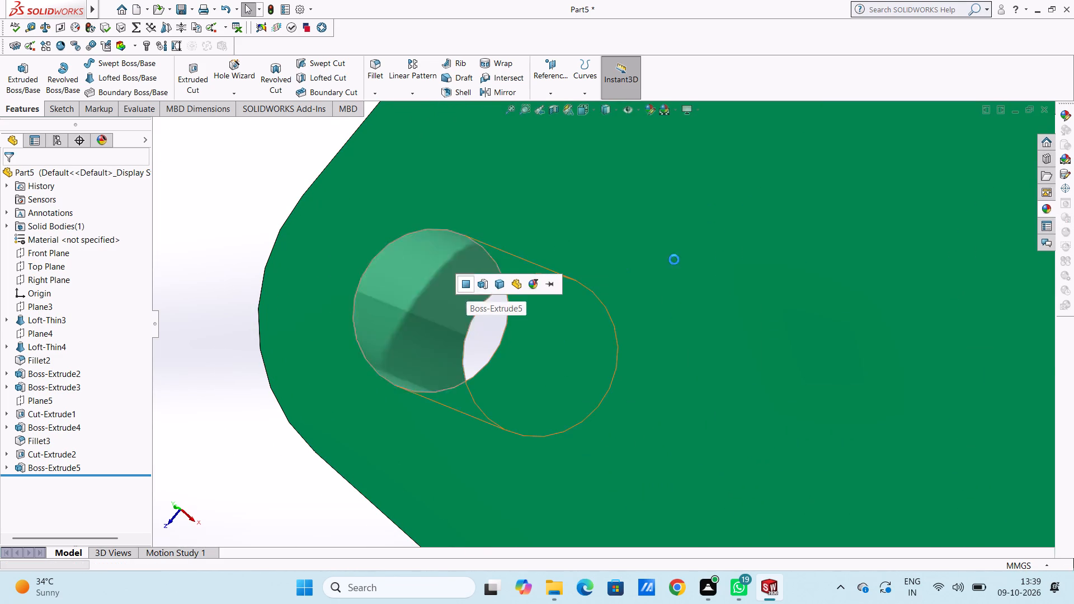
Apply the chromium plate appearance to the inner face of the square flange's top corner bolt hole.
scroll(670, 257, up, 9)
scroll(825, 171, up, 3)
scroll(785, 205, down, 5)
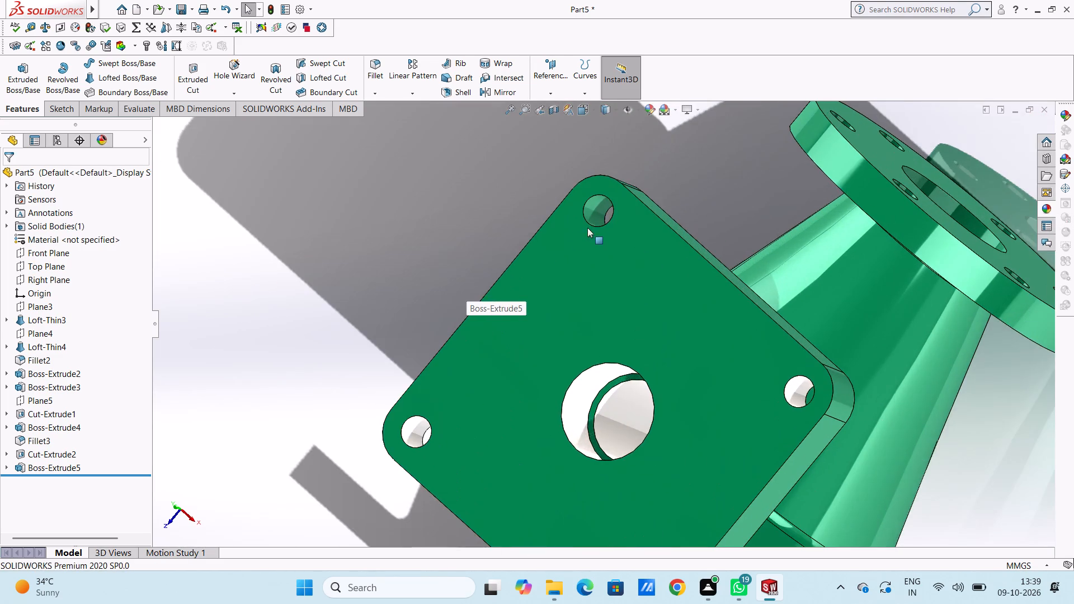
scroll(497, 239, down, 5)
scroll(675, 220, down, 4)
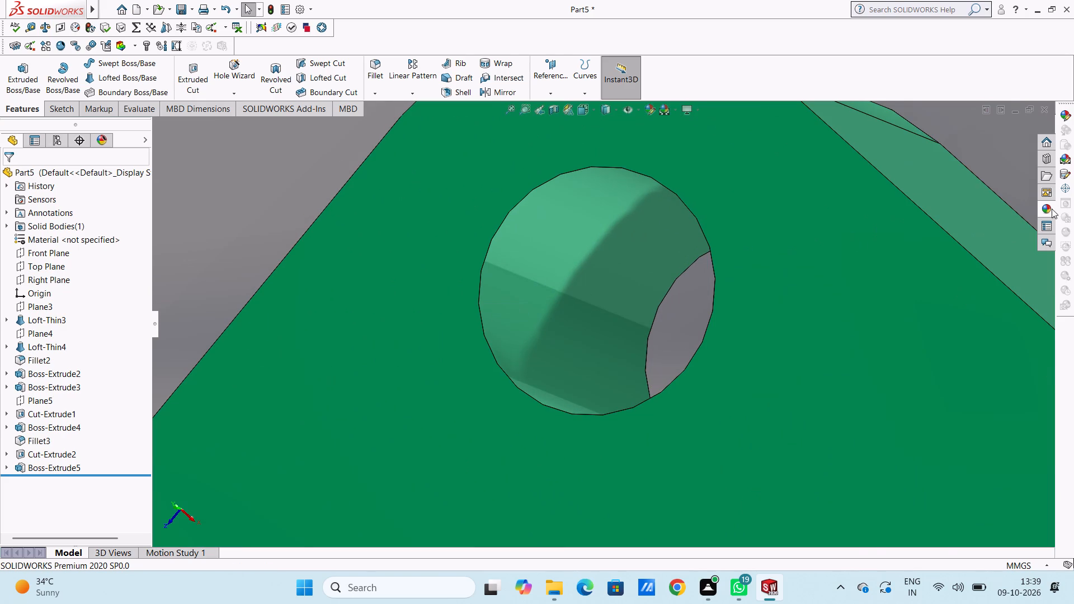
click(1045, 207)
drag(968, 372, 586, 270)
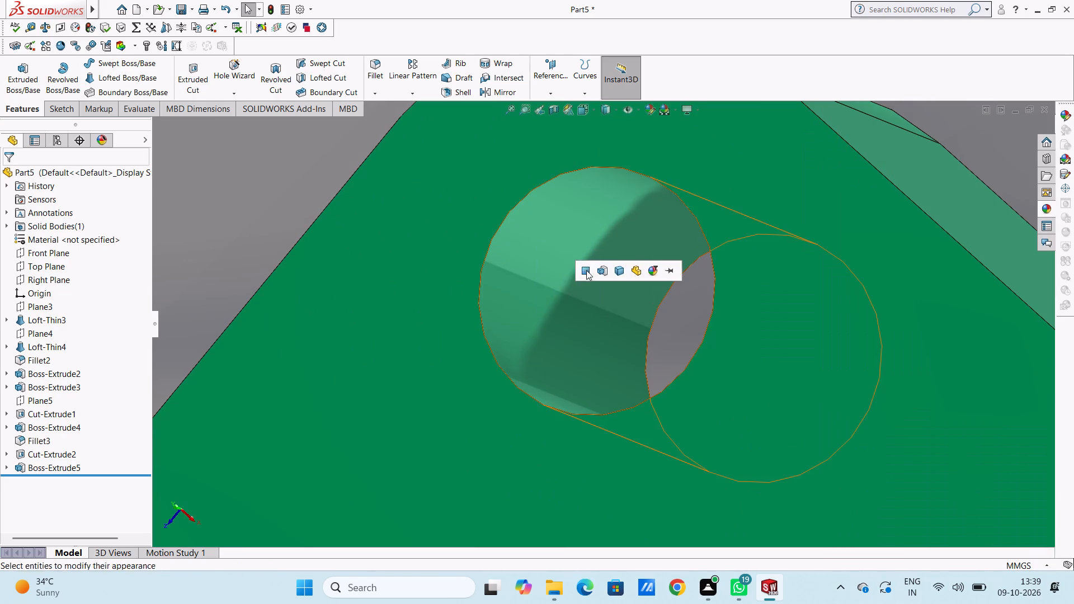
click(586, 270)
Apply the chromium plate appearance to the inner face of the square flange's bottom corner bolt hole.
scroll(621, 287, up, 15)
scroll(625, 431, up, 4)
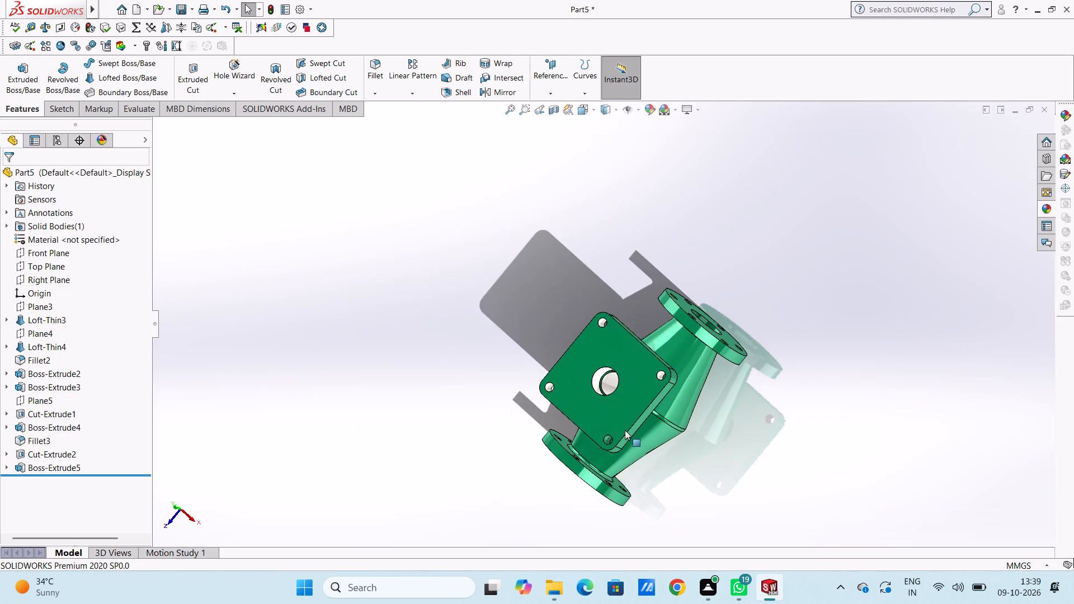
scroll(609, 444, down, 4)
scroll(603, 383, down, 10)
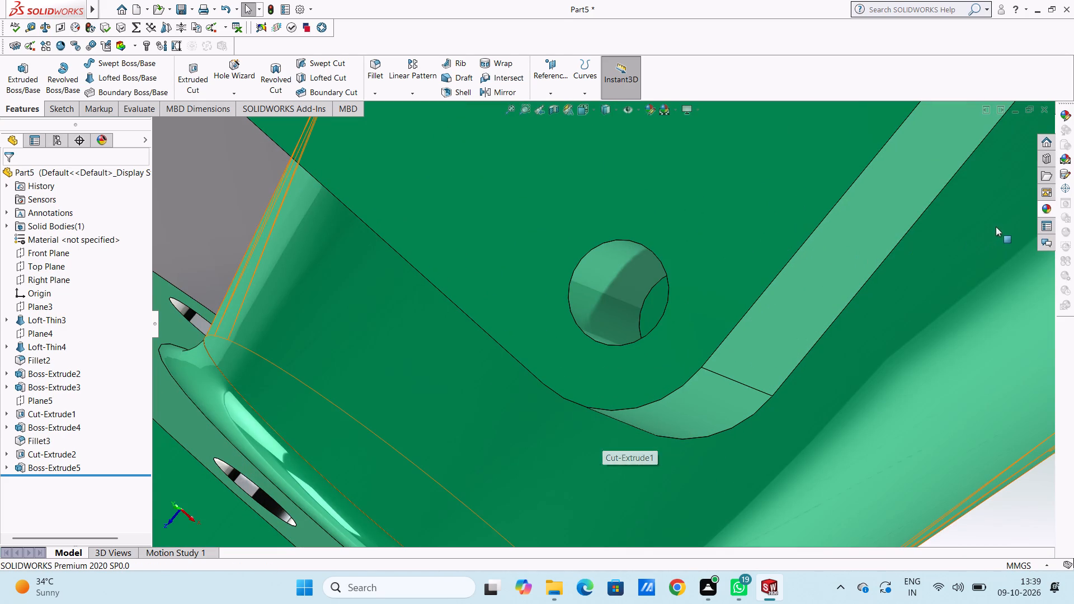
click(1045, 207)
drag(977, 351, 634, 255)
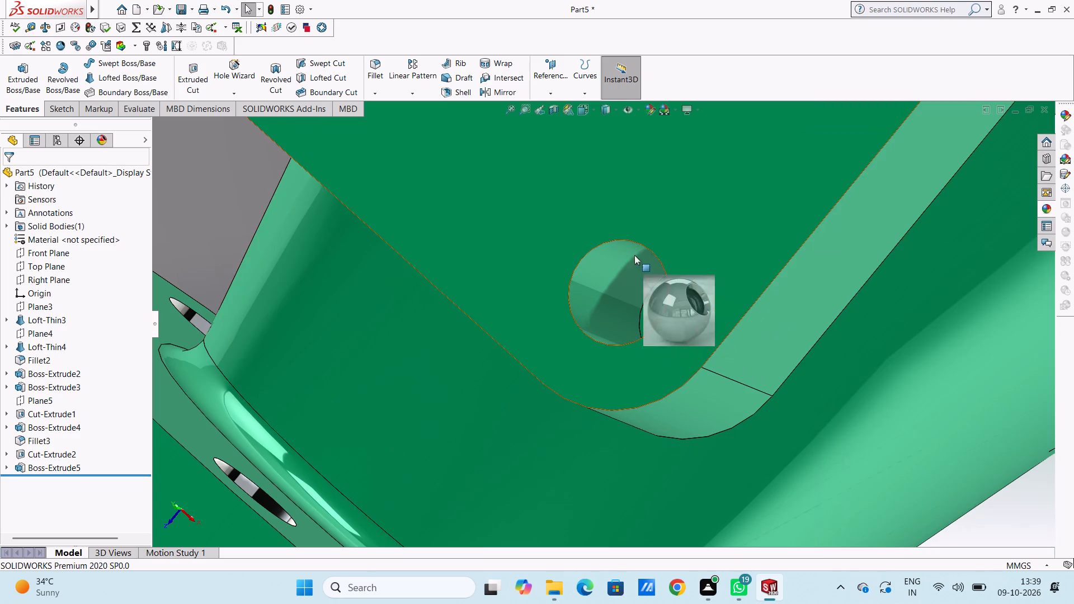
drag(634, 255, 620, 252)
click(620, 252)
Apply the chromium plate appearance to the body's inner bore face seen through the opposite end flange's central opening.
scroll(685, 220, up, 10)
scroll(710, 169, up, 4)
scroll(663, 235, down, 5)
middle_drag(714, 272, 675, 159)
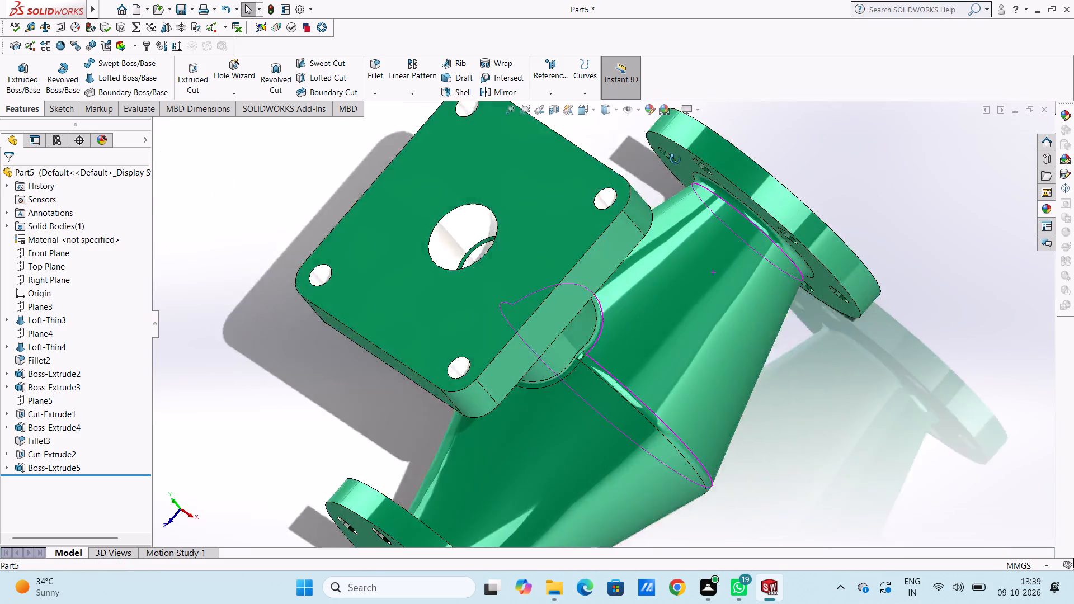
middle_drag(675, 159, 651, 194)
scroll(658, 219, down, 1)
middle_drag(912, 176, 875, 304)
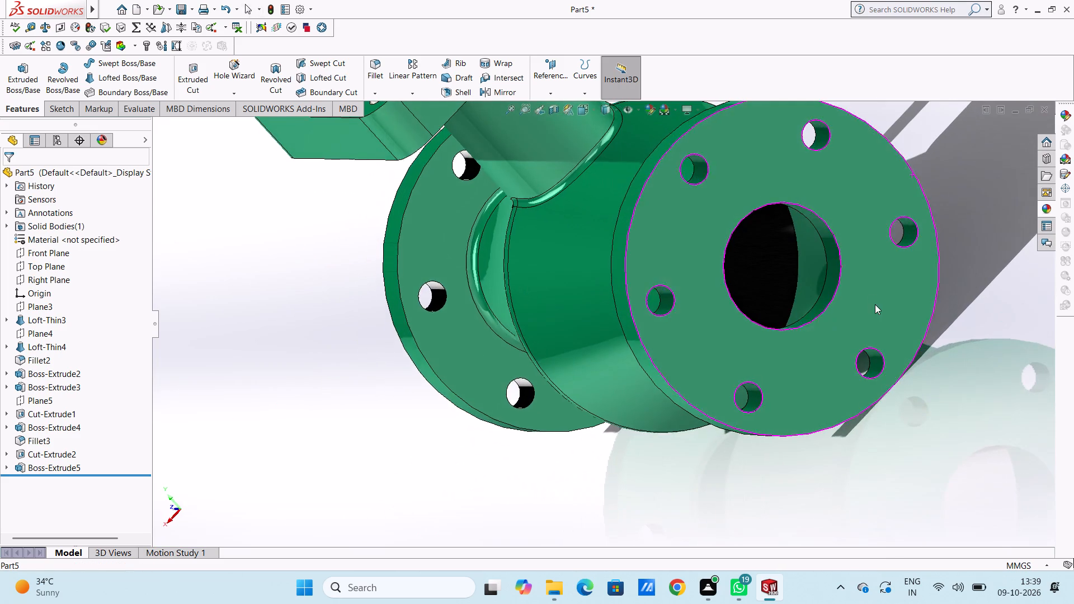
middle_drag(854, 277, 869, 284)
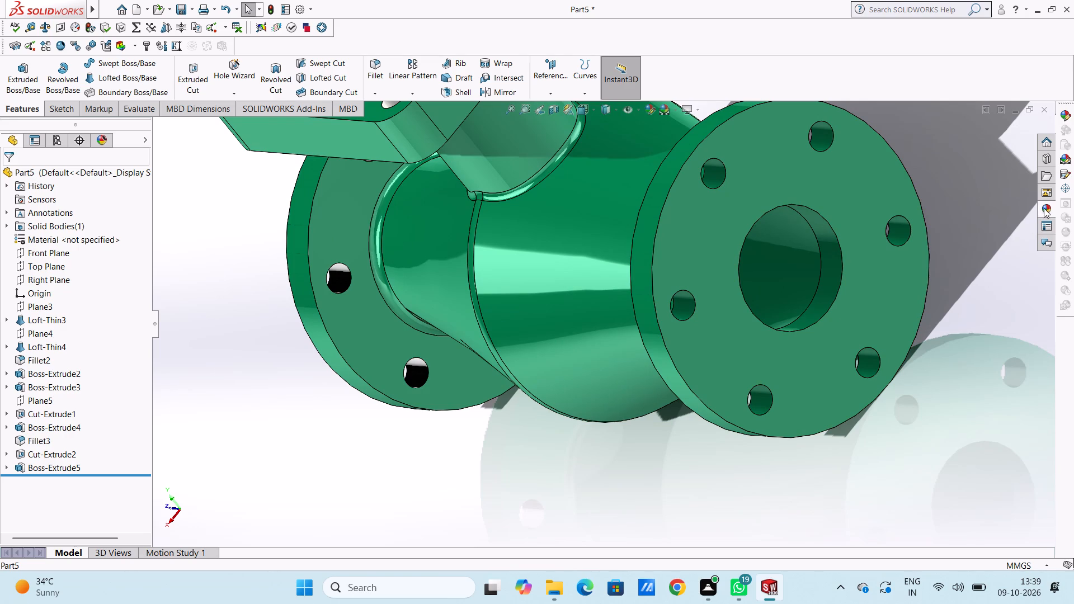
click(1044, 208)
scroll(775, 278, down, 5)
drag(964, 374, 860, 327)
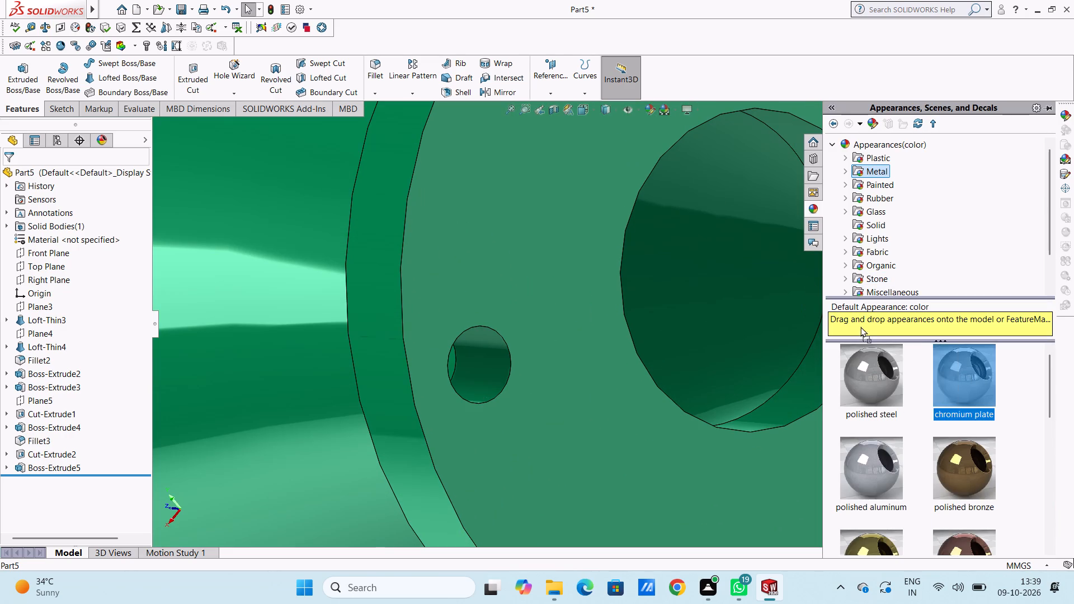
drag(860, 327, 747, 269)
click(747, 269)
Apply the chromium plate appearance to the inner face of the opposite end flange's left bolt hole.
scroll(747, 272, up, 5)
scroll(600, 343, up, 1)
scroll(567, 333, down, 9)
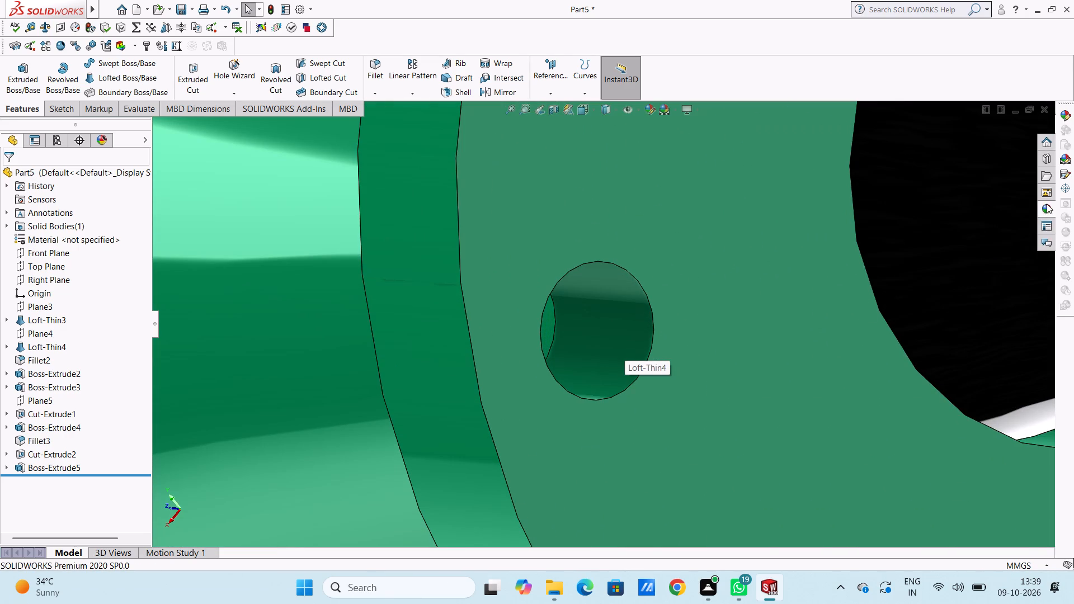
click(1047, 204)
drag(979, 372, 623, 332)
click(622, 333)
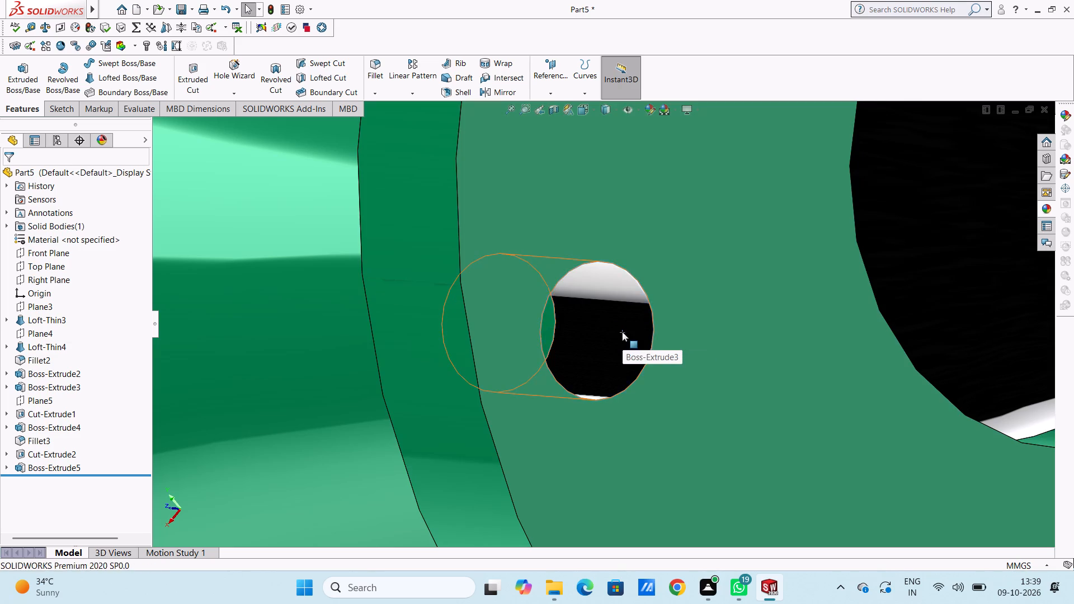
Apply the chromium plate appearance to the inner face of the opposite end flange's upper-left bolt hole.
scroll(622, 332, up, 5)
scroll(636, 204, up, 6)
scroll(633, 170, down, 5)
scroll(591, 216, down, 5)
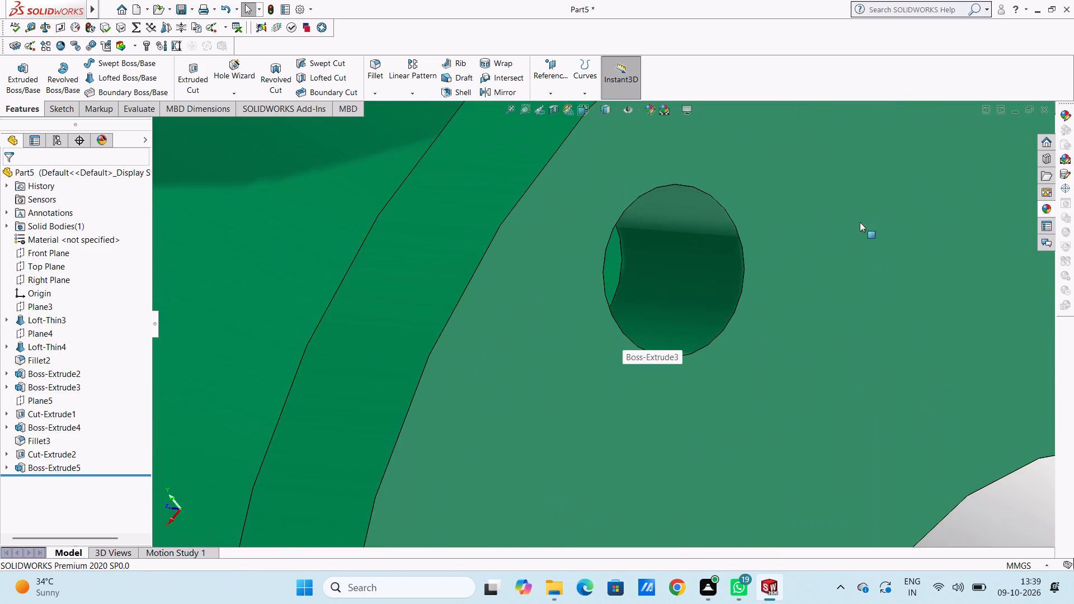
click(1044, 207)
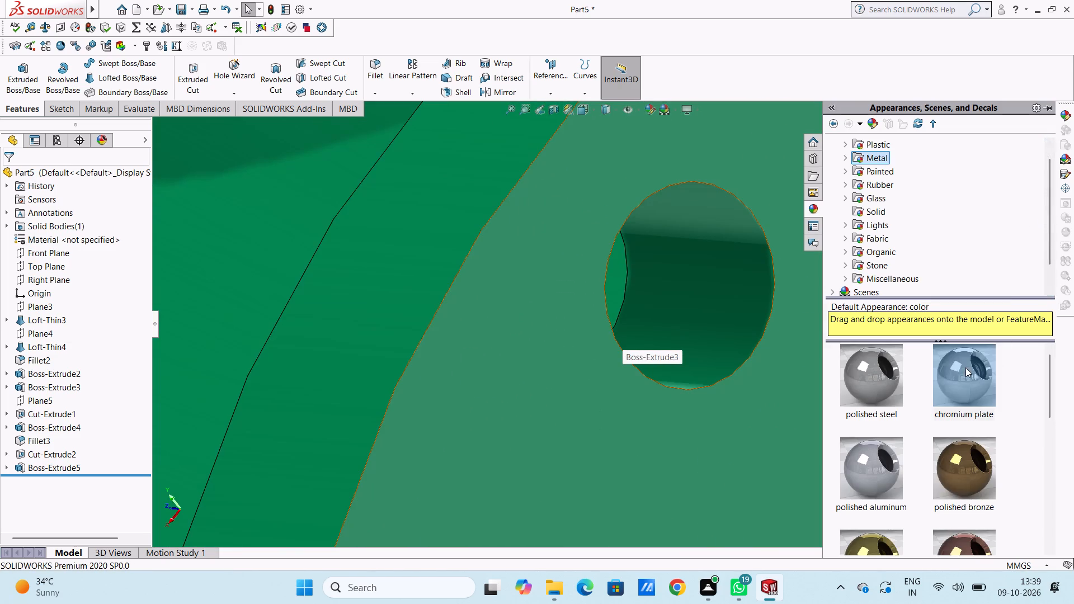
drag(964, 367, 722, 297)
click(721, 297)
Apply the chromium plate appearance to the inner face of the opposite end flange's top bolt hole.
scroll(807, 239, up, 6)
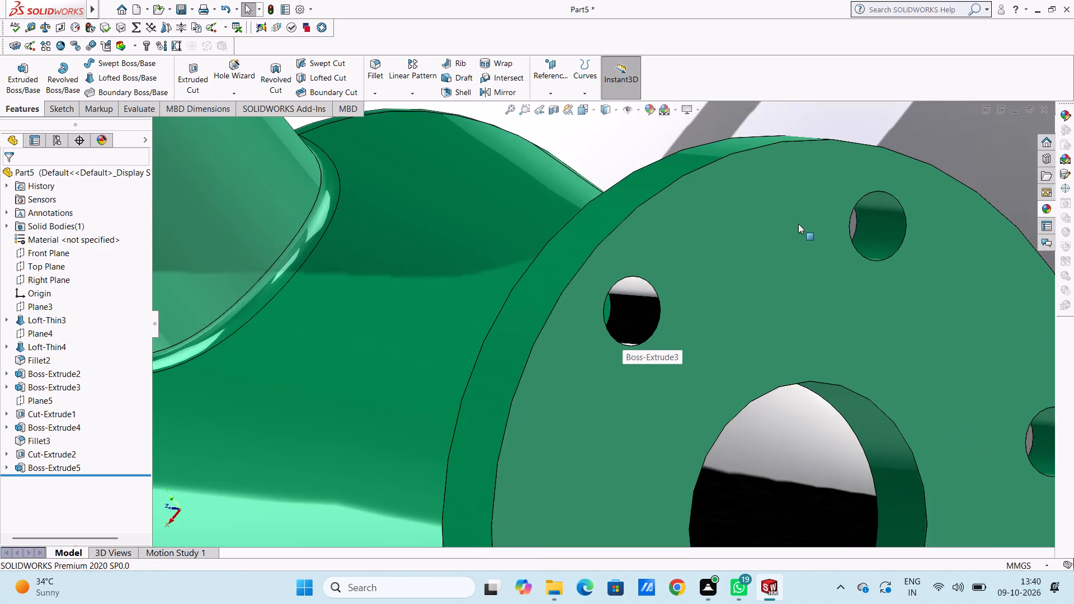
scroll(798, 224, up, 1)
scroll(810, 254, down, 9)
click(1042, 209)
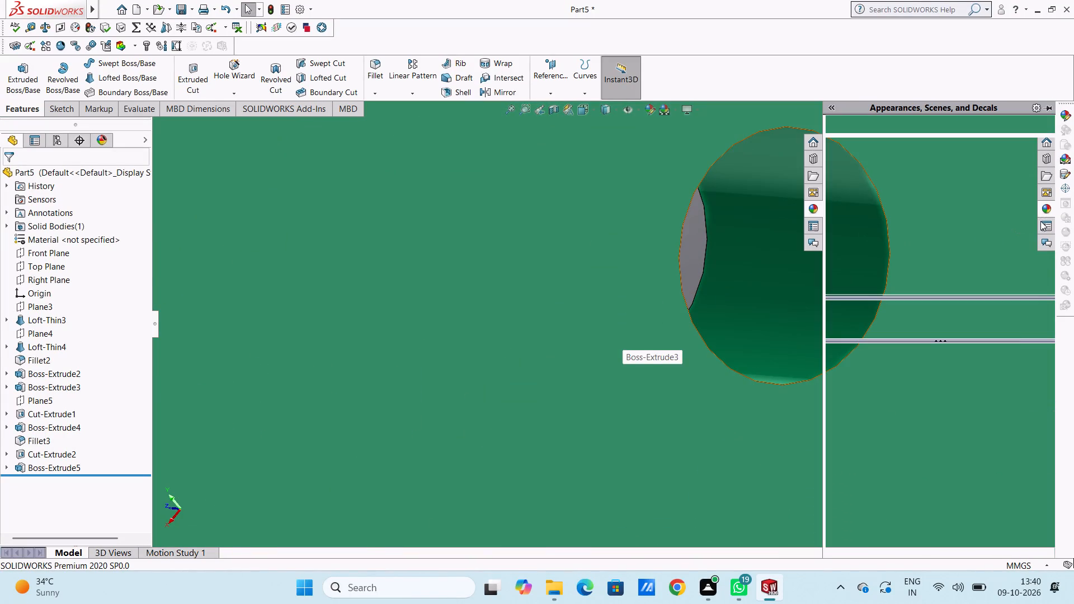
drag(964, 367, 753, 246)
click(753, 246)
Apply the chromium plate appearance to the inner face of the opposite end flange's bottom bolt hole.
scroll(773, 300, up, 4)
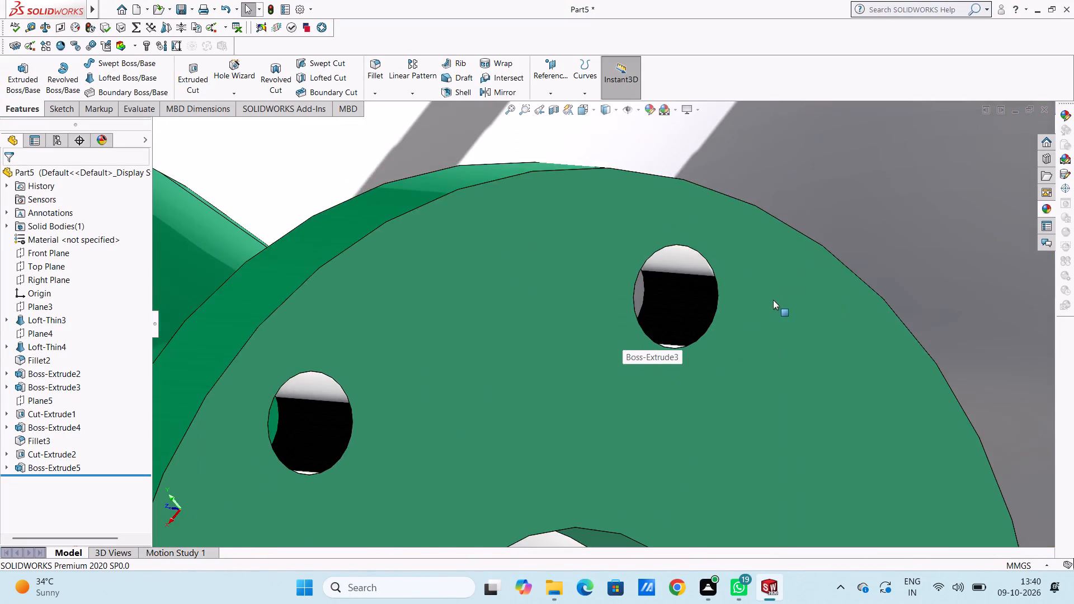
scroll(773, 300, up, 7)
scroll(712, 399, up, 4)
scroll(582, 461, down, 10)
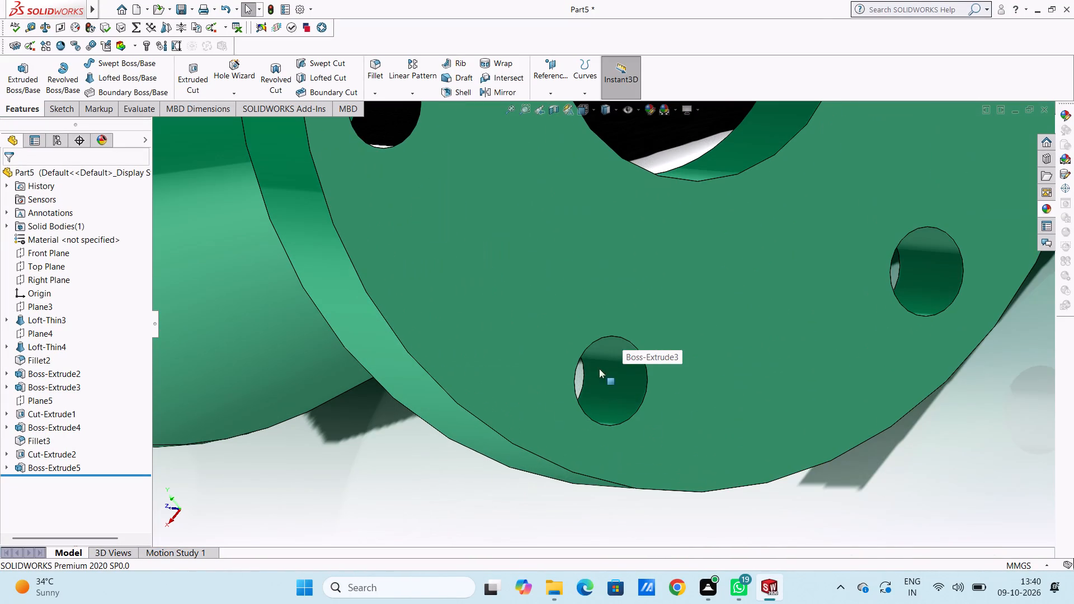
scroll(654, 350, down, 5)
click(1041, 205)
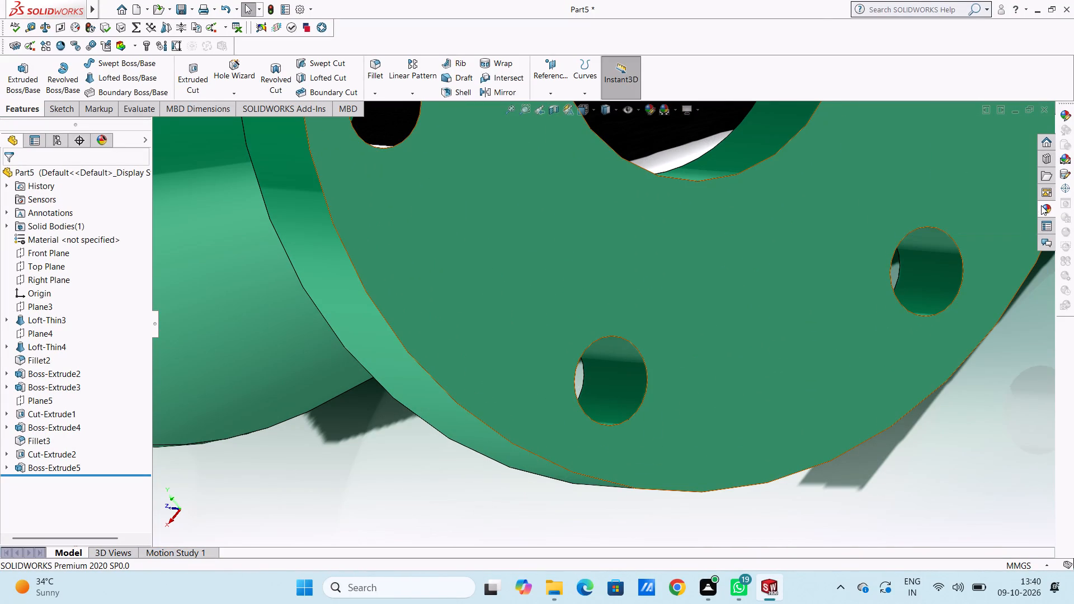
drag(973, 350, 627, 348)
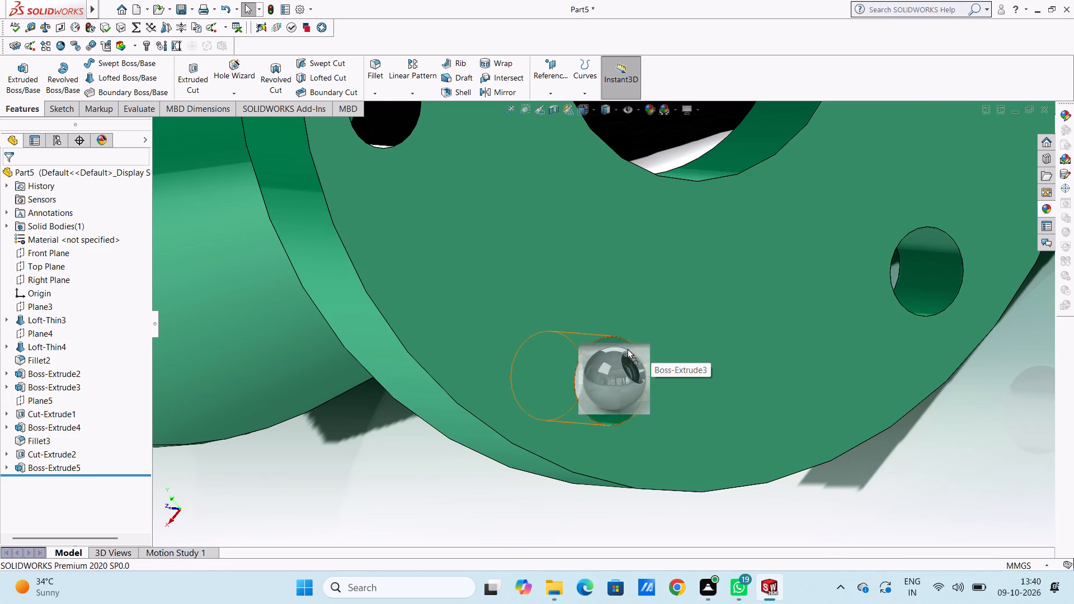
drag(627, 348, 619, 349)
click(619, 349)
Apply the chromium plate appearance to the inner face of the opposite end flange's lower-right bolt hole.
scroll(794, 300, up, 3)
scroll(792, 300, down, 5)
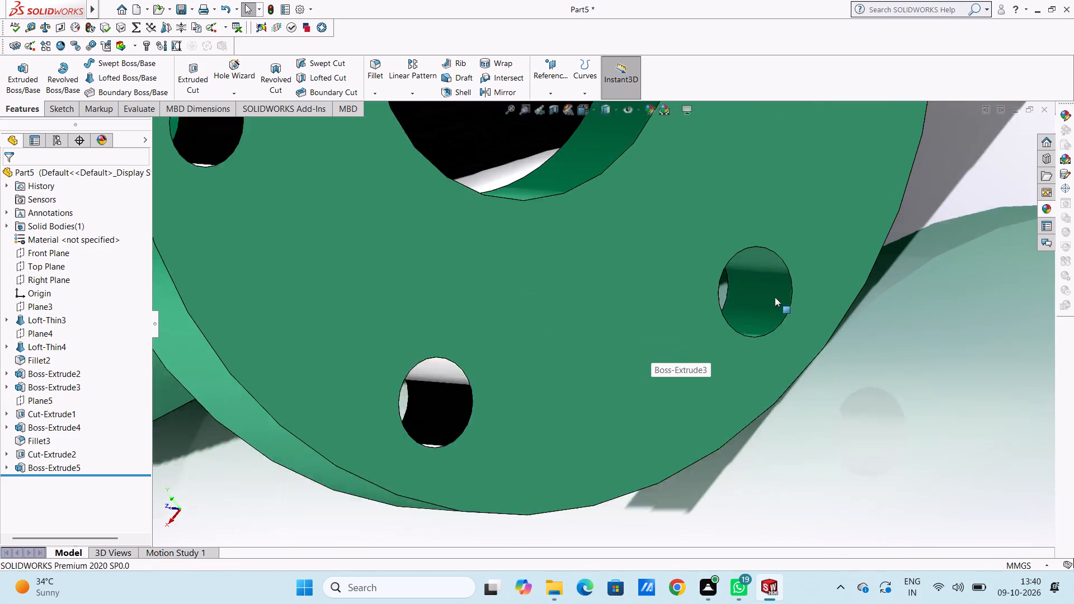
scroll(653, 270, down, 4)
click(1048, 210)
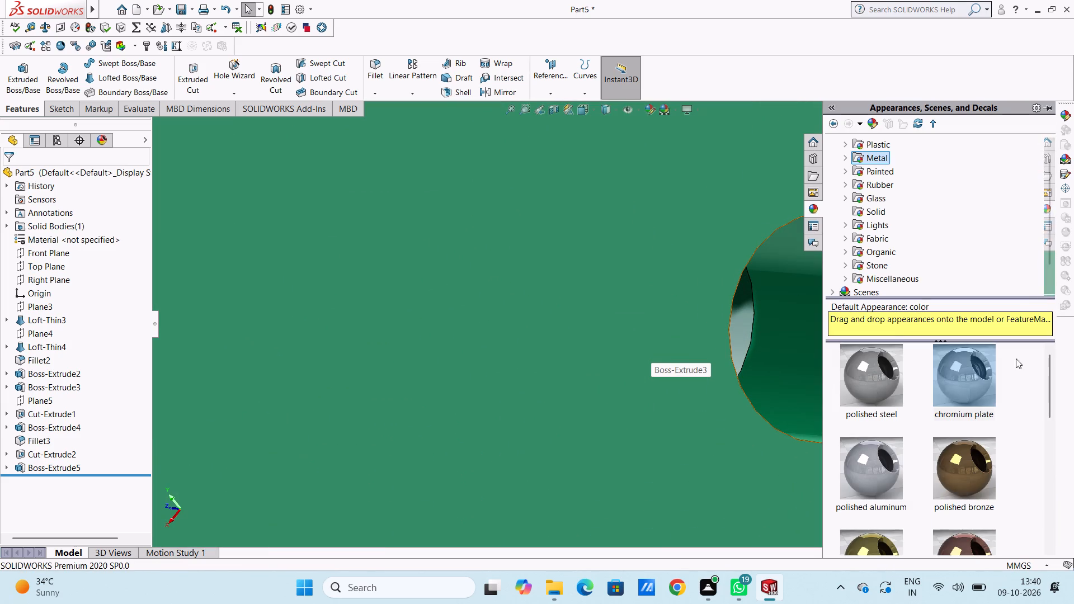
drag(971, 366, 797, 307)
click(797, 307)
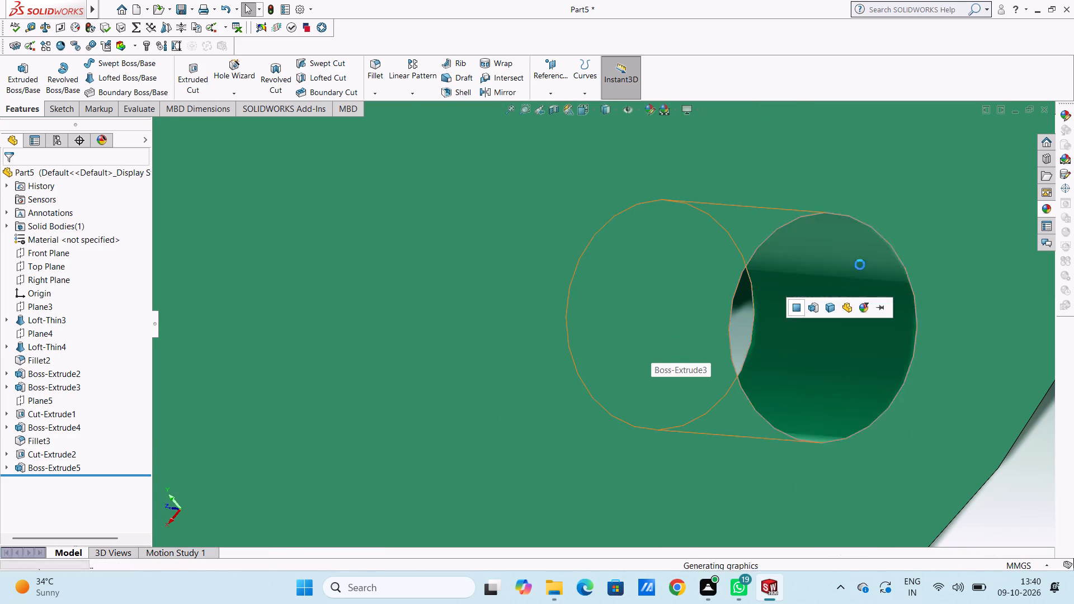
Apply the chromium plate appearance to the inner face of the opposite end flange's remaining green bolt hole, at its right side.
scroll(860, 250, up, 5)
scroll(746, 180, up, 5)
scroll(641, 170, up, 2)
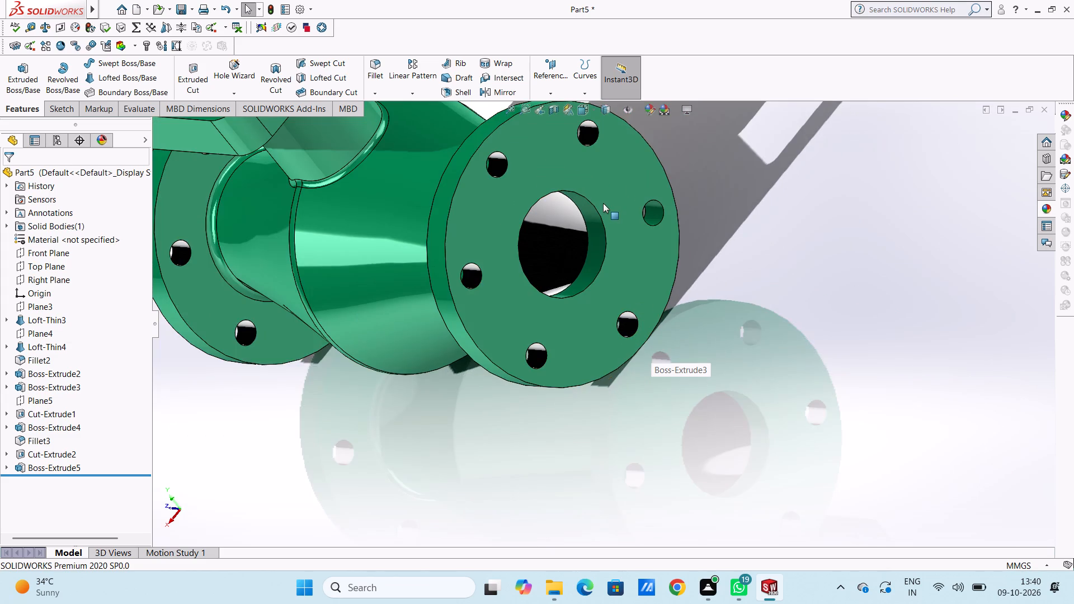
scroll(602, 203, down, 4)
scroll(737, 263, down, 5)
scroll(557, 265, down, 4)
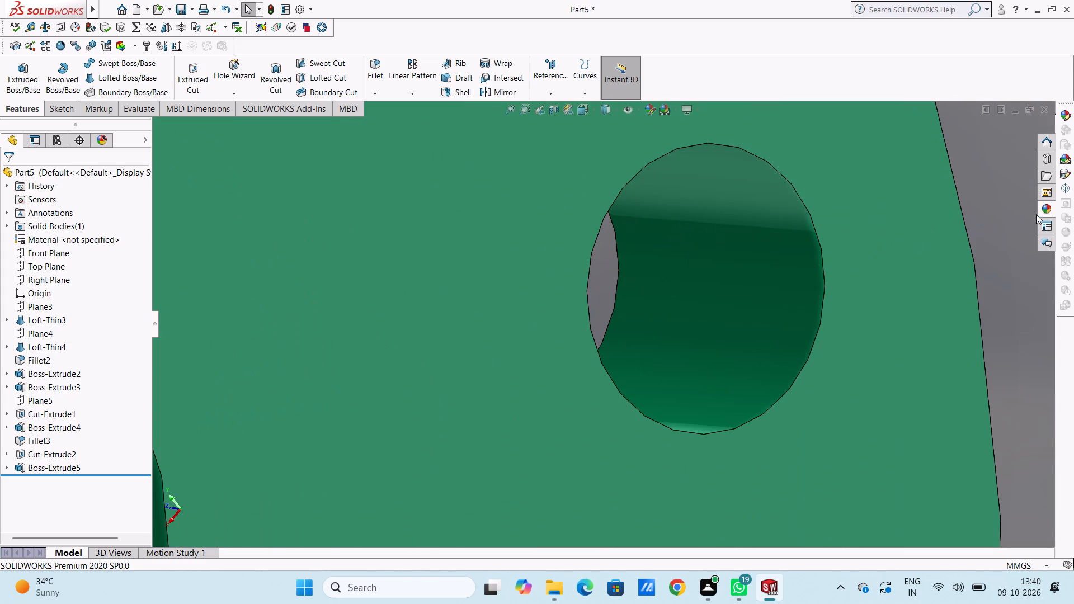
click(1045, 205)
drag(968, 359, 745, 273)
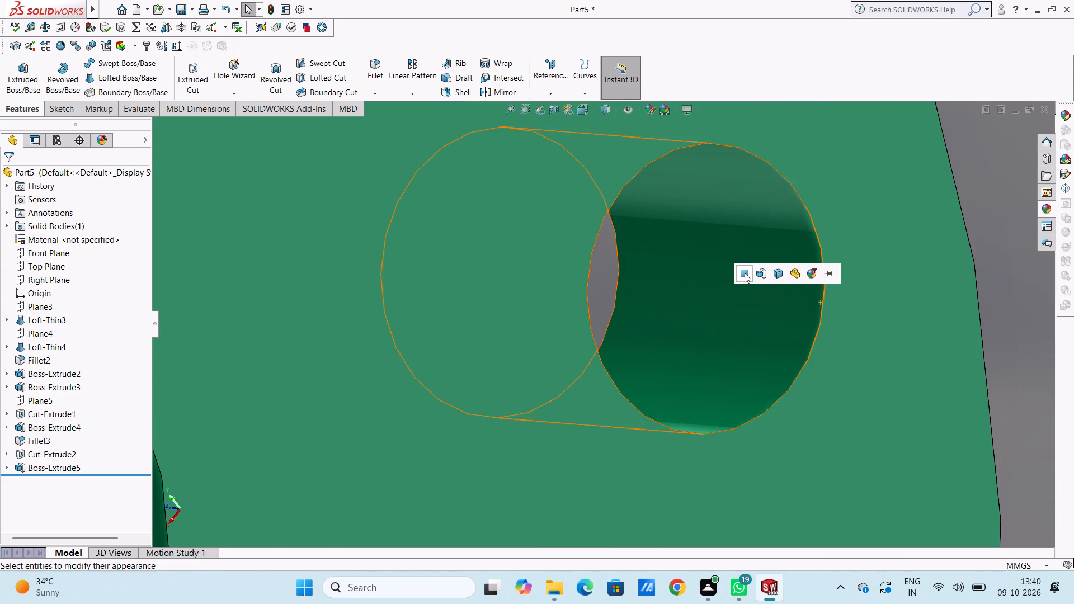
click(745, 273)
scroll(904, 242, up, 14)
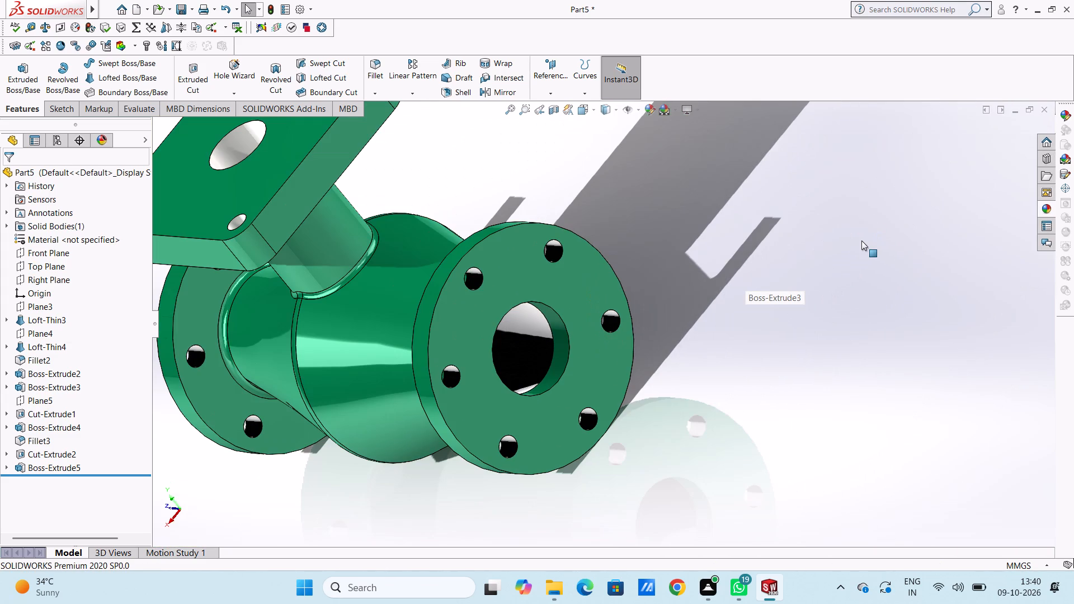
key(Escape)
Save the part in the Documents folder as "3 way flanged pipe junction valve body".
key(ctrl+7)
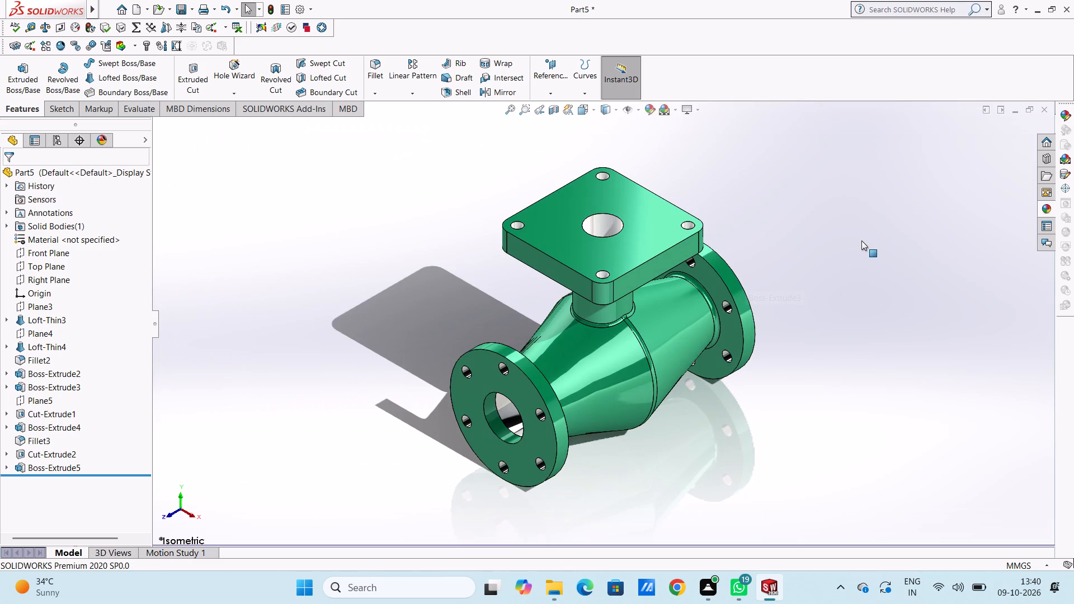
key(ctrl+s)
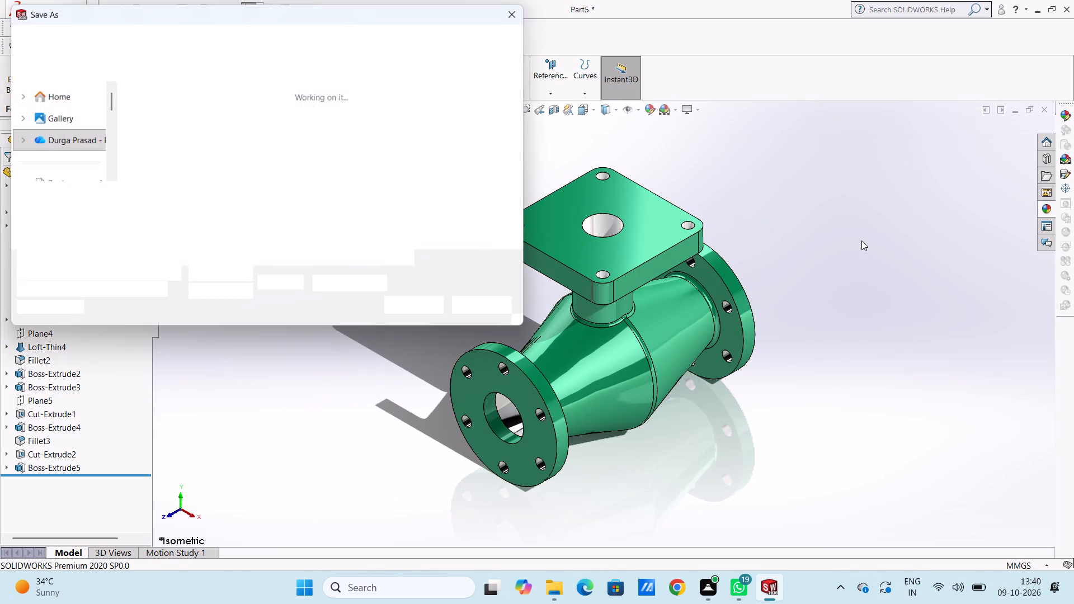
text(3)
key(space)
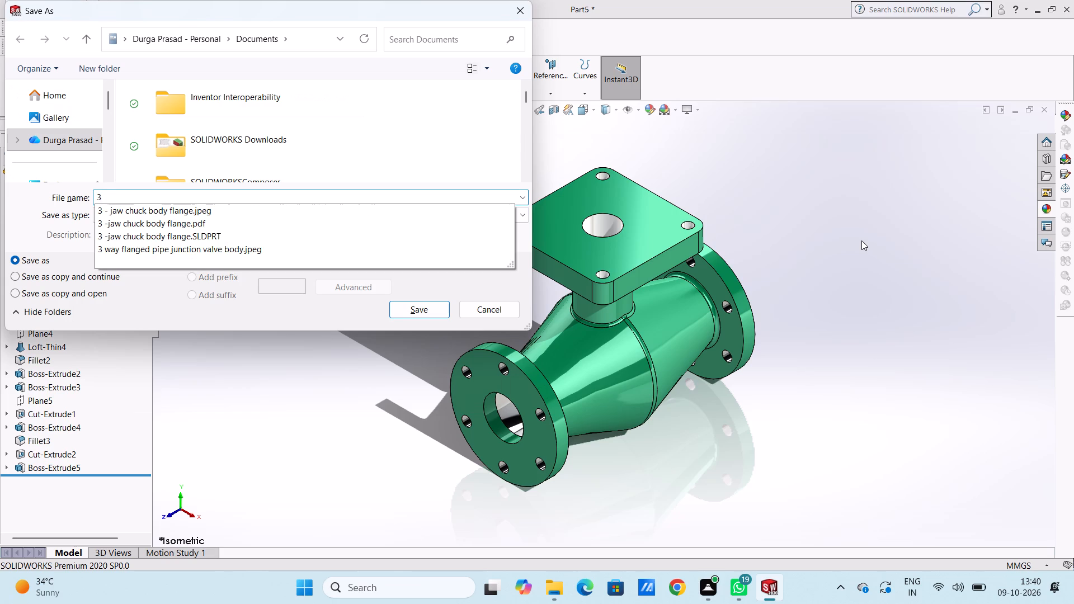
text(way)
key(space)
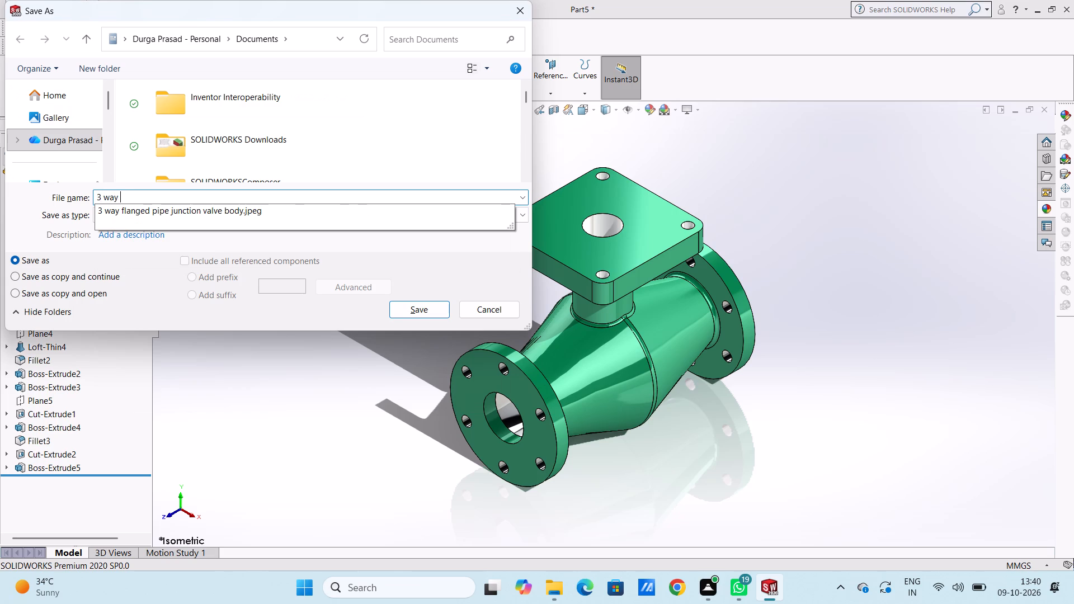
text(flanged)
key(space)
text(pipe junction)
key(space)
text(valve body)
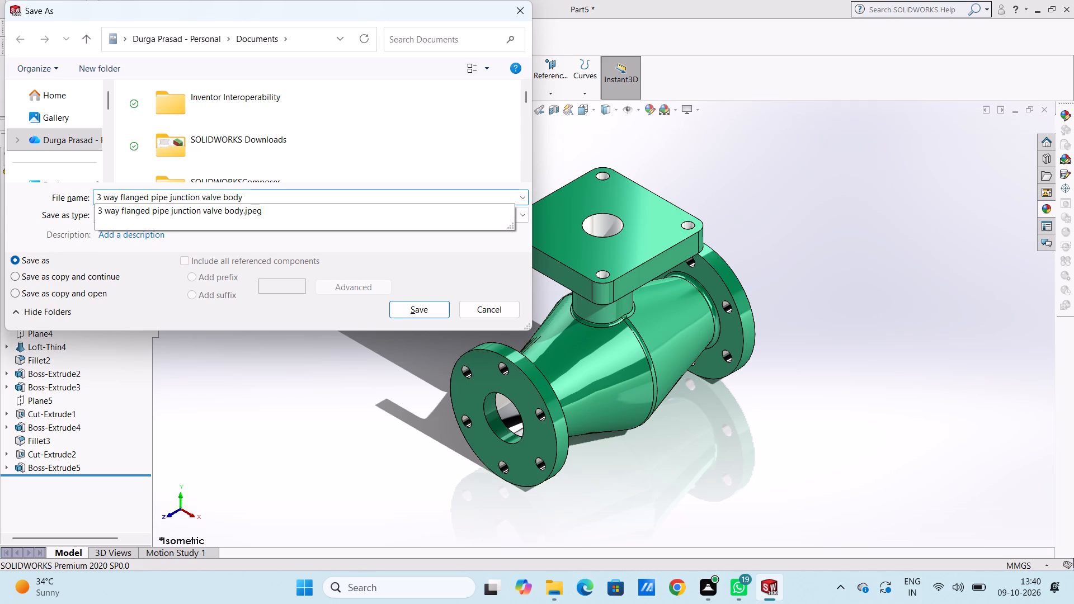
click(410, 306)
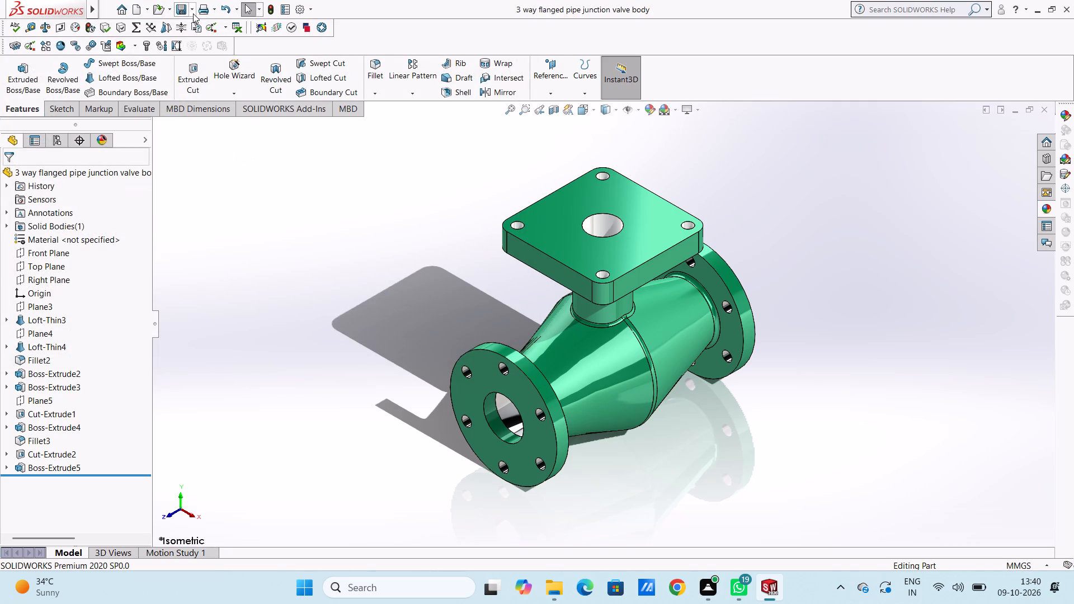
Save a copy of the part as an Adobe Portable Document Format (*.pdf) file, keeping the same file name.
click(192, 9)
click(208, 41)
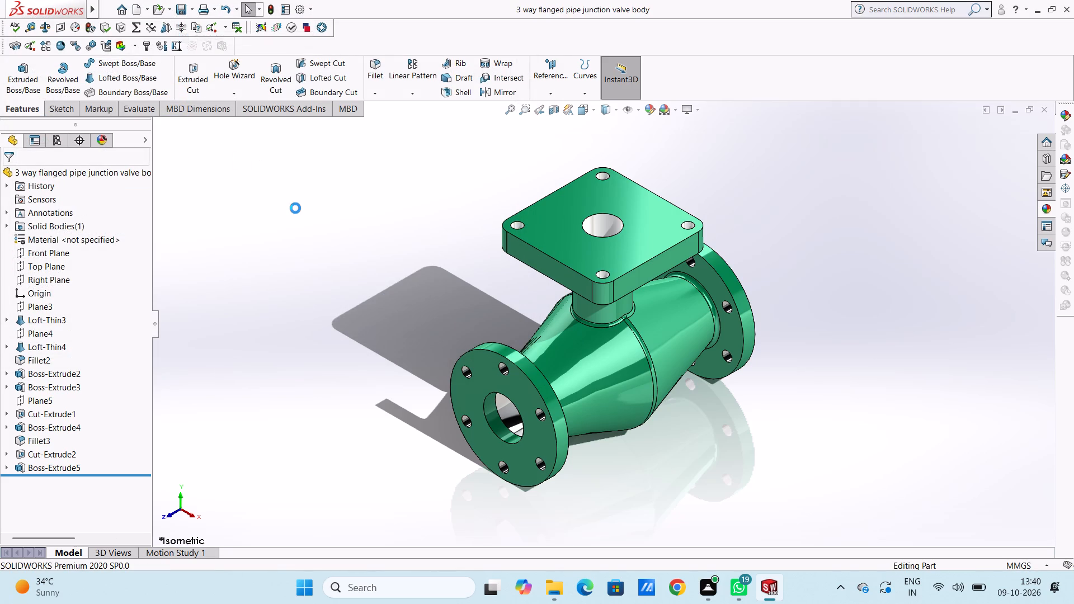
click(295, 210)
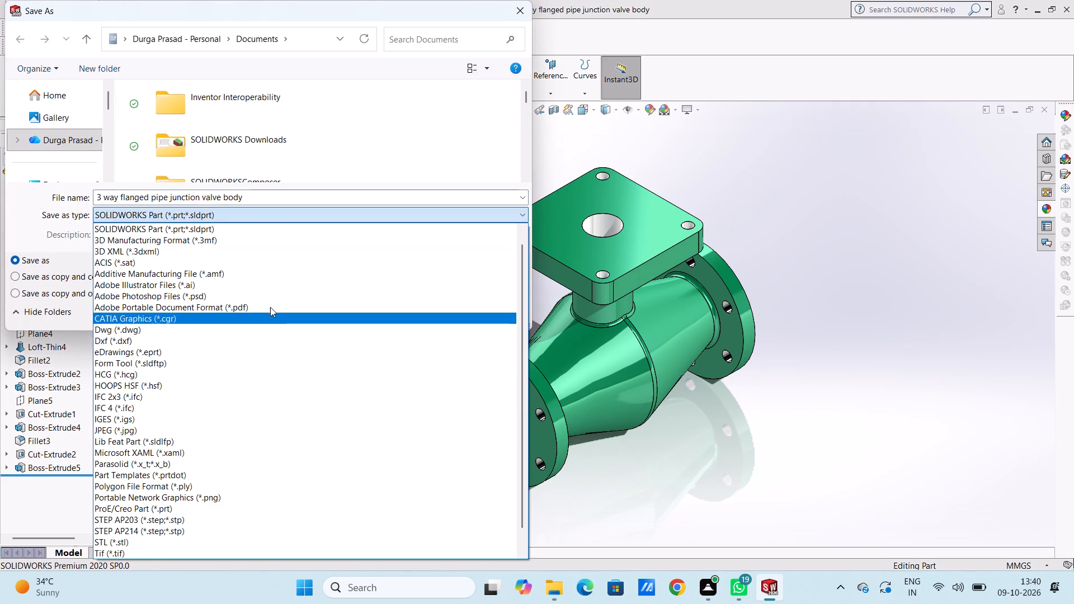
click(270, 304)
click(413, 338)
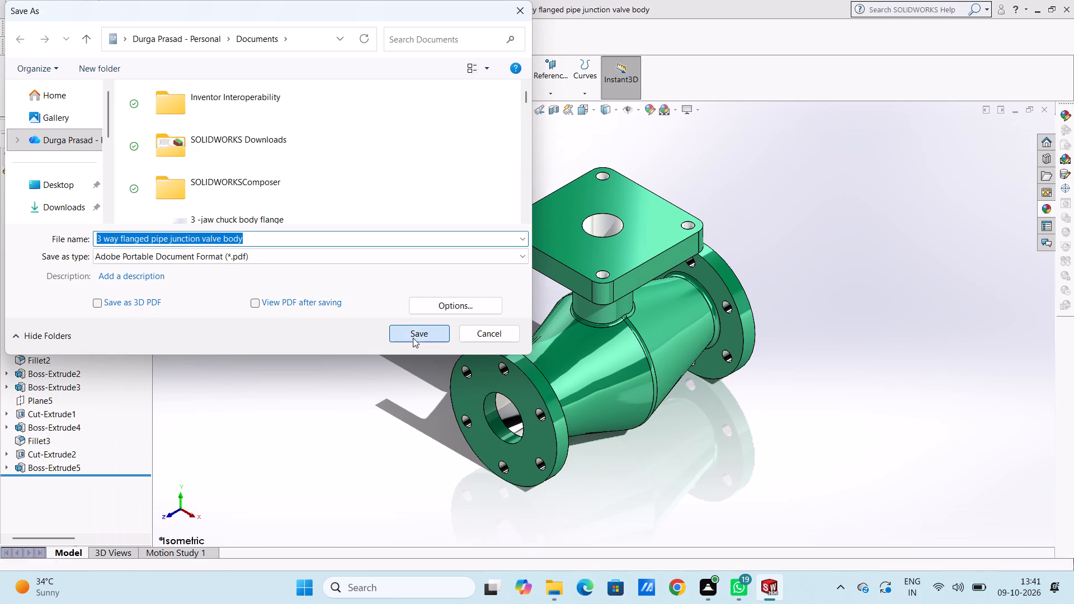